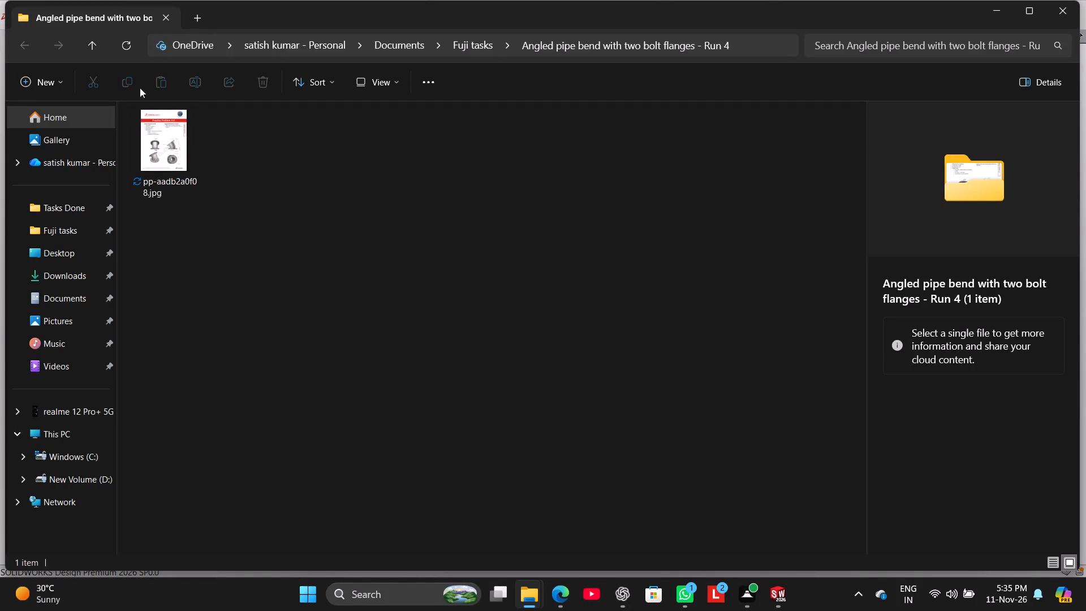
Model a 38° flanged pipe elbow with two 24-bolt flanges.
Copy the name of the "Angled pipe bend with two bolt flanges - Run 4" folder in Fuji tasks, leaving the name unchanged.
click(94, 44)
click(161, 158)
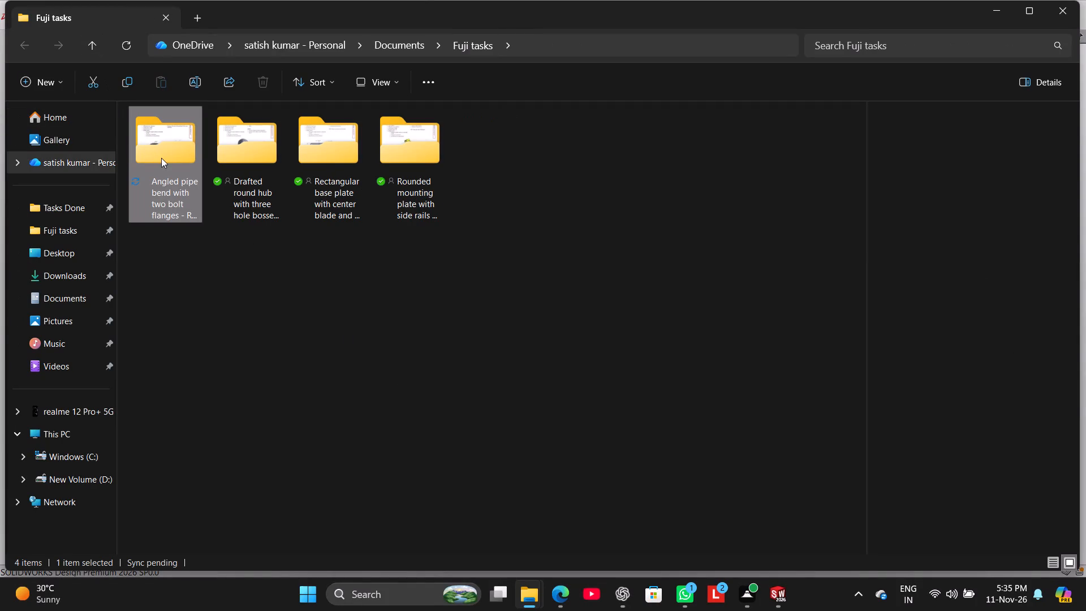
click(199, 85)
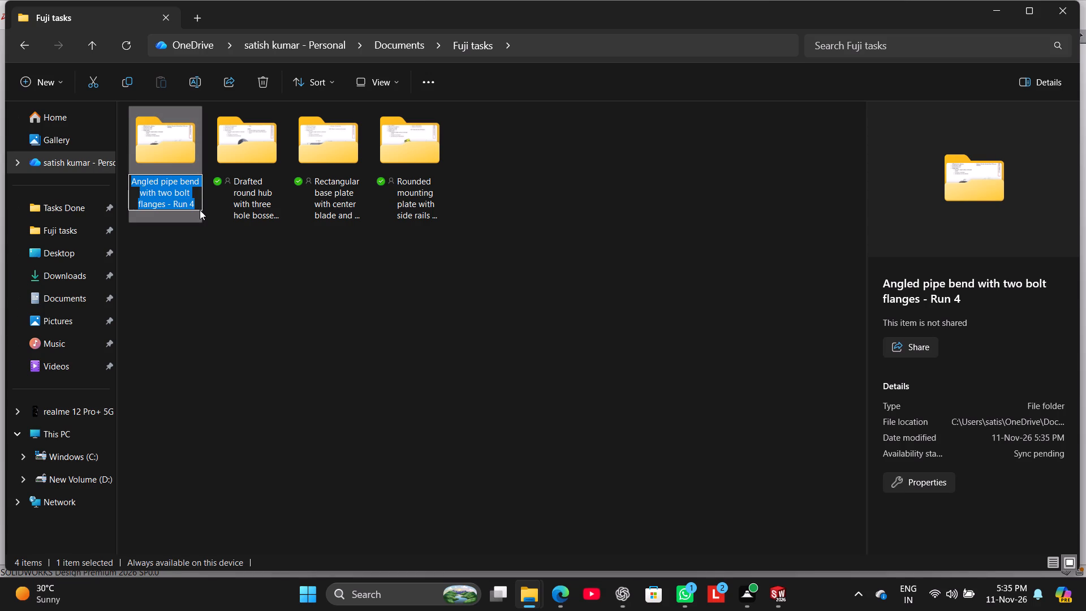
key(ctrl+c)
click(538, 402)
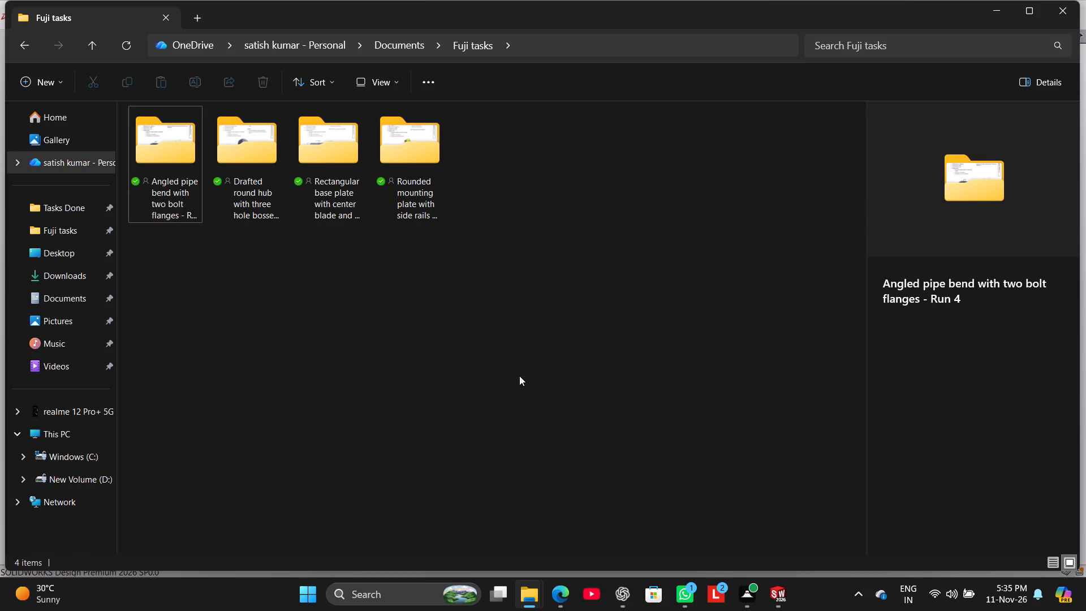
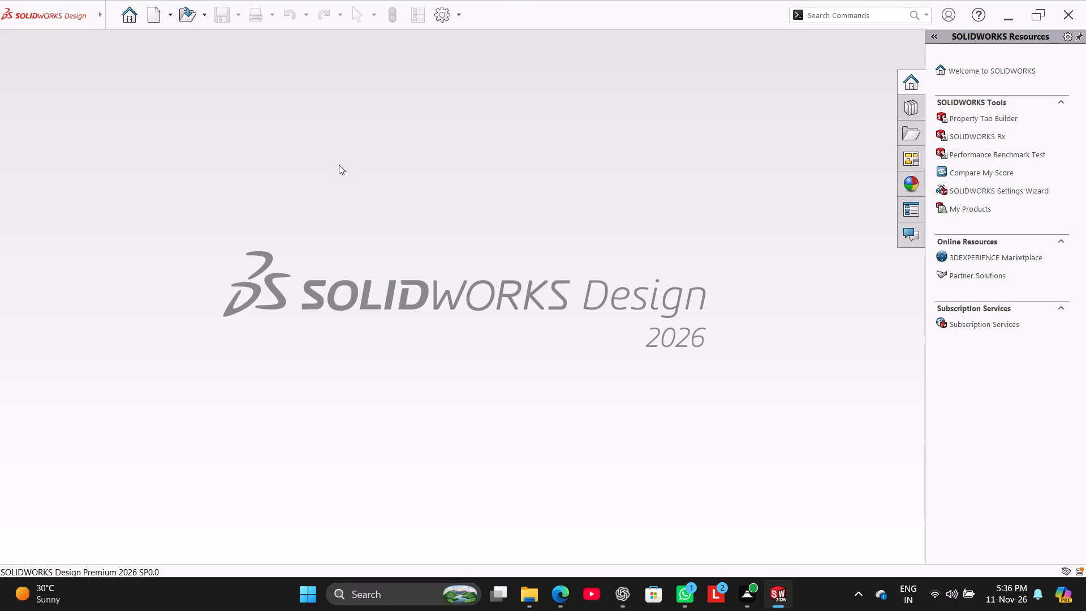
Create a new part document.
click(154, 8)
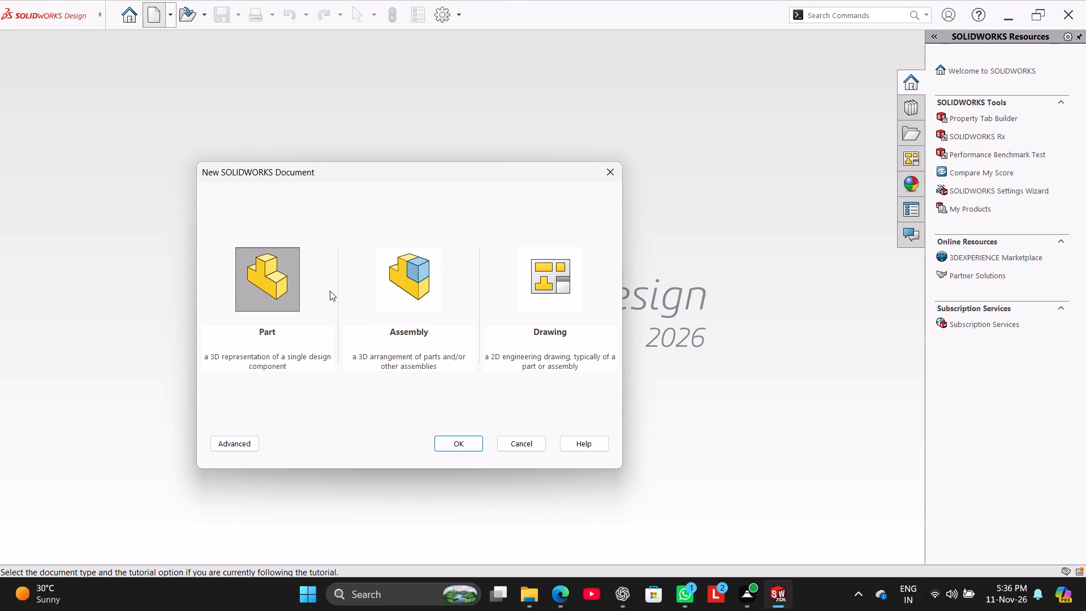
click(471, 448)
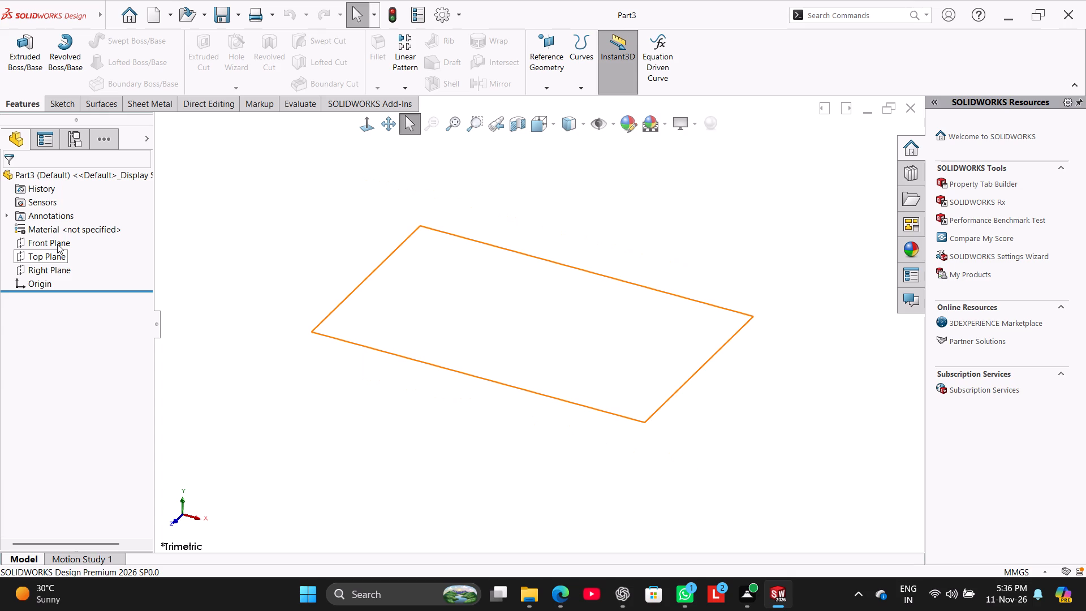
Open a new sketch on the Front Plane.
click(57, 244)
click(75, 230)
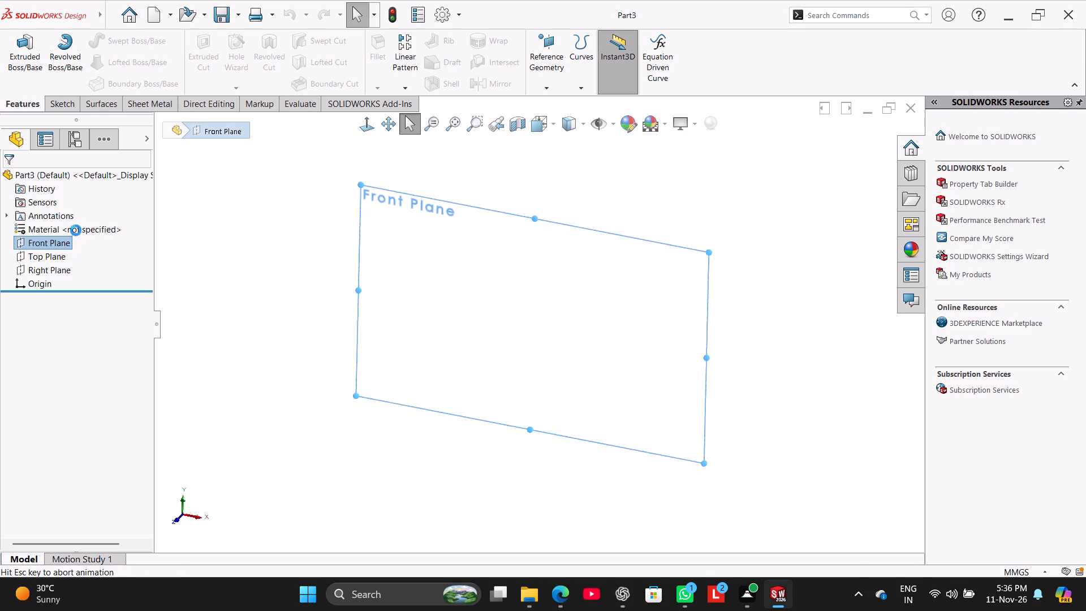
click(275, 243)
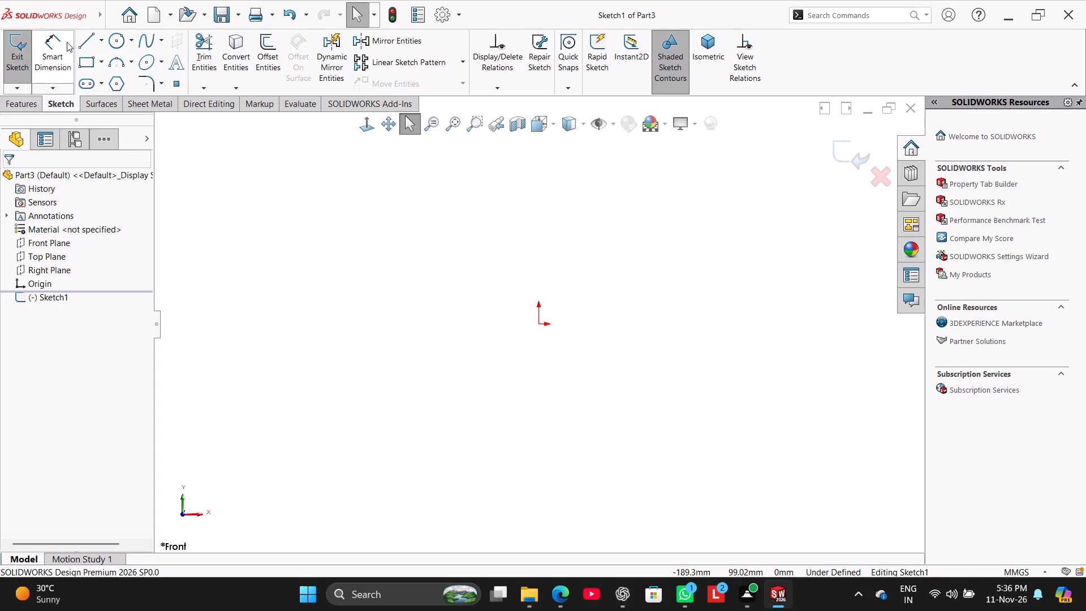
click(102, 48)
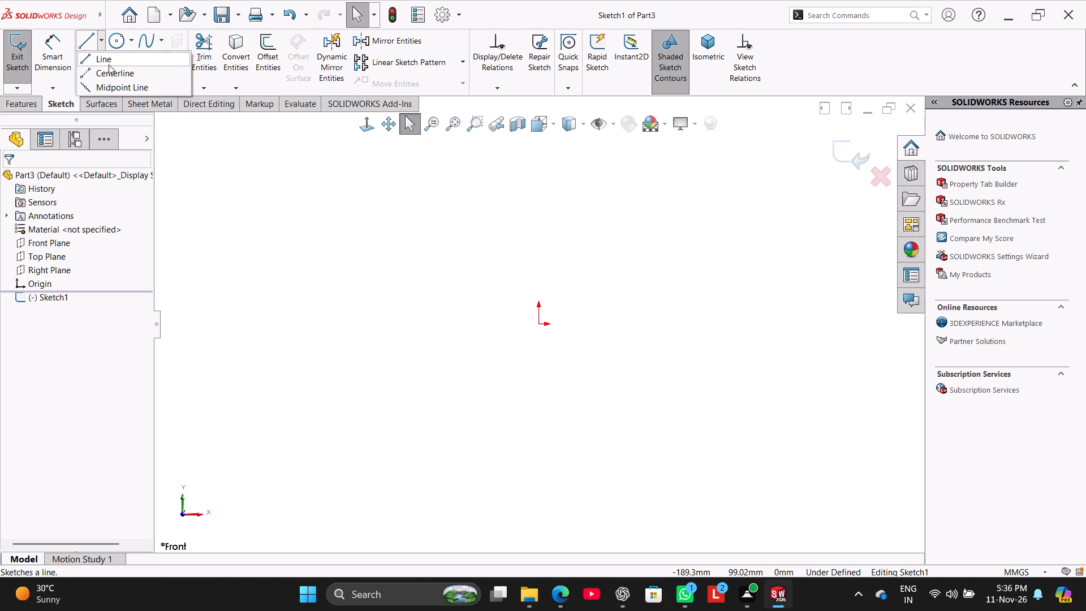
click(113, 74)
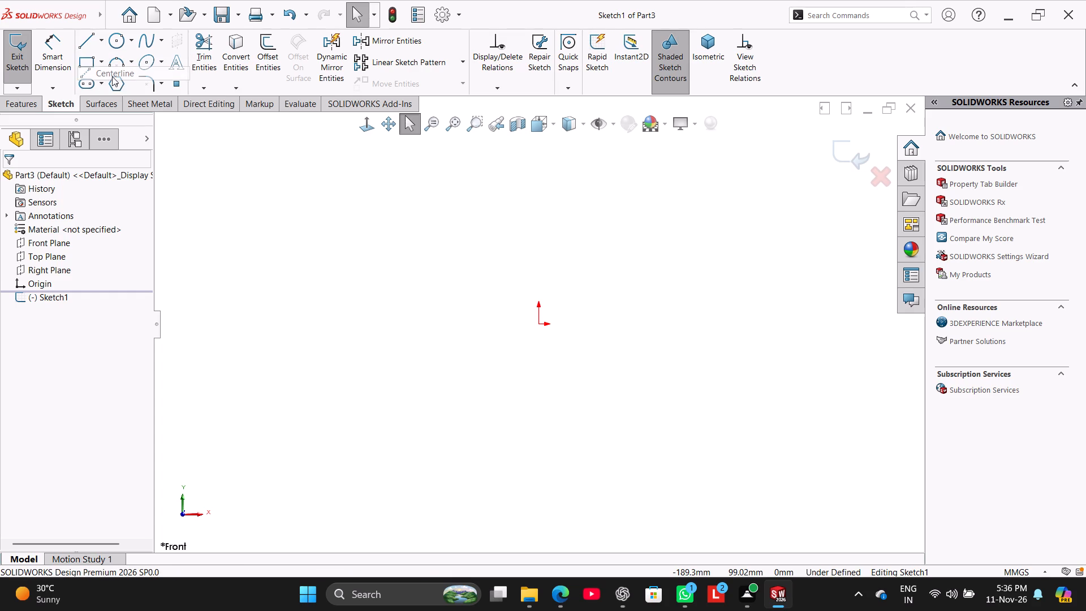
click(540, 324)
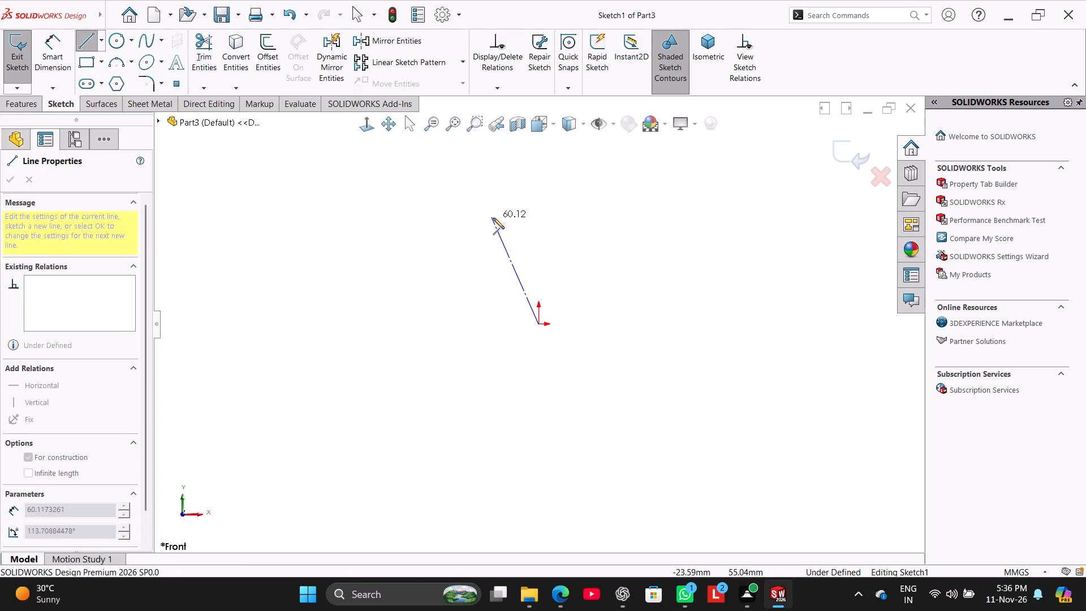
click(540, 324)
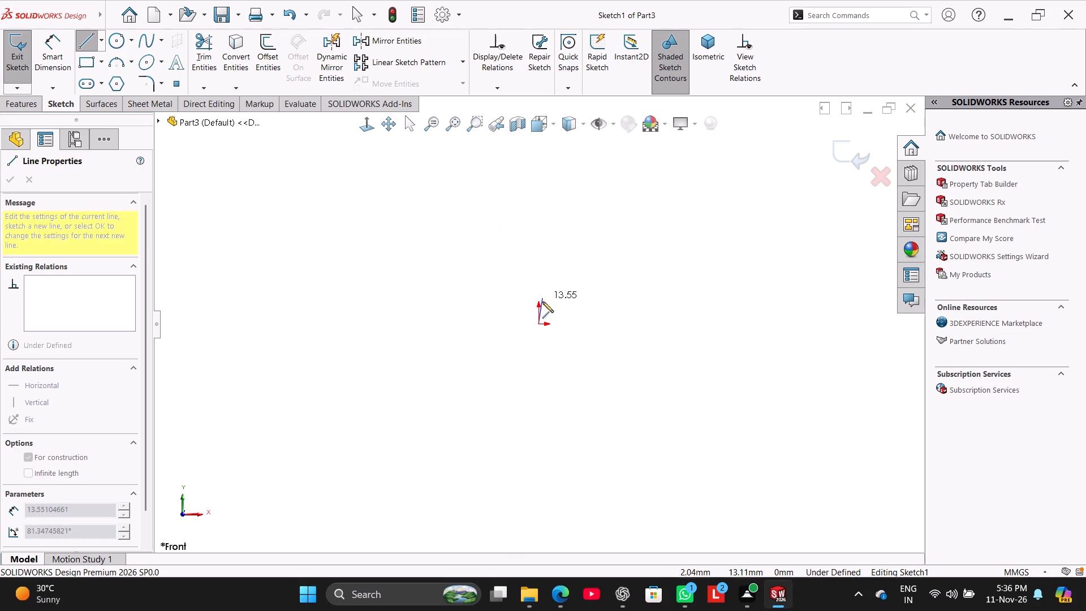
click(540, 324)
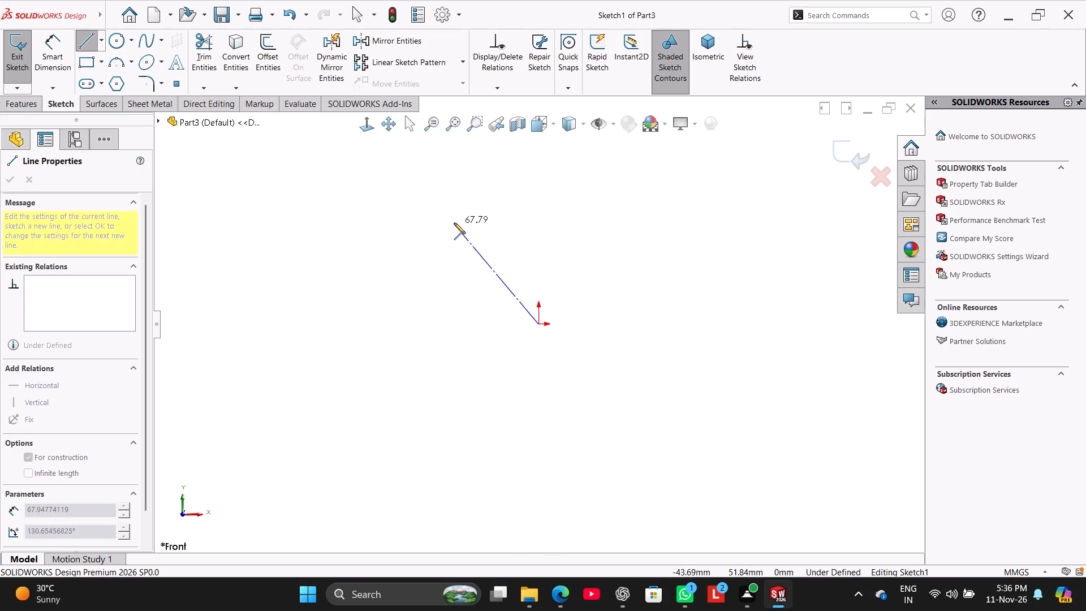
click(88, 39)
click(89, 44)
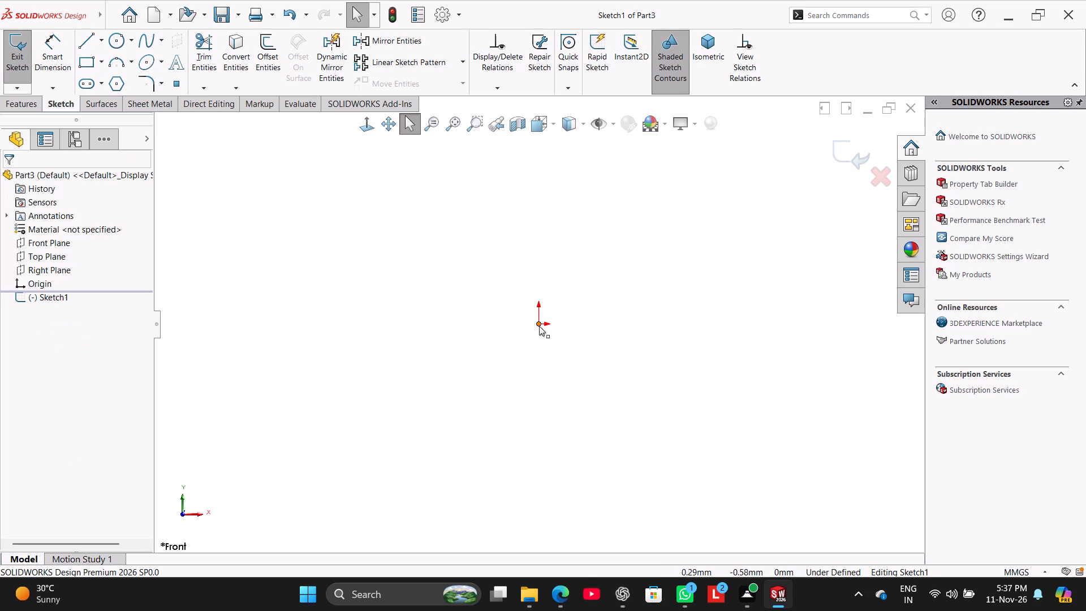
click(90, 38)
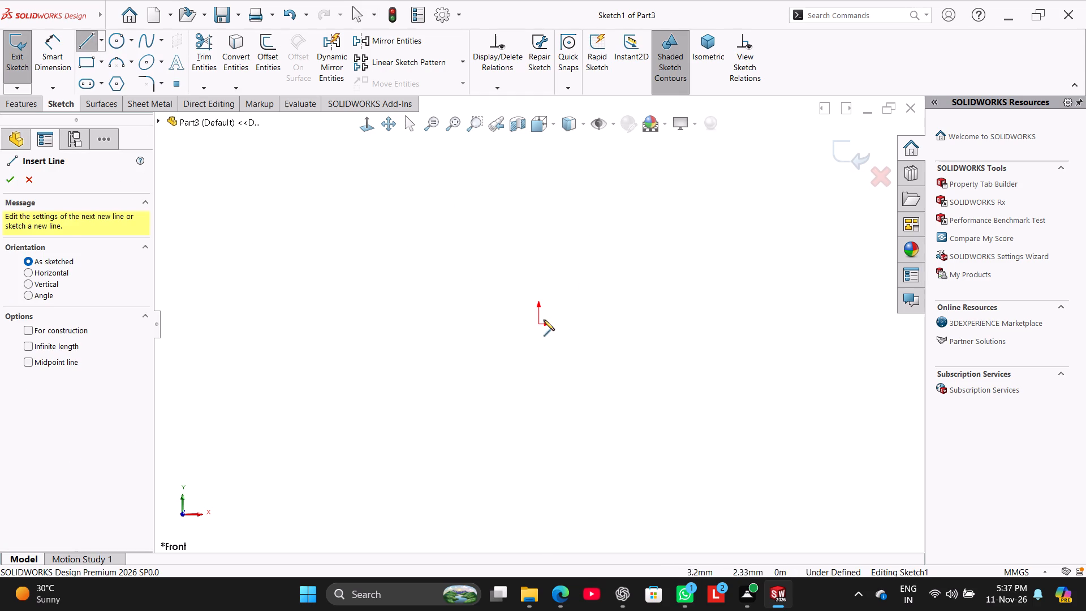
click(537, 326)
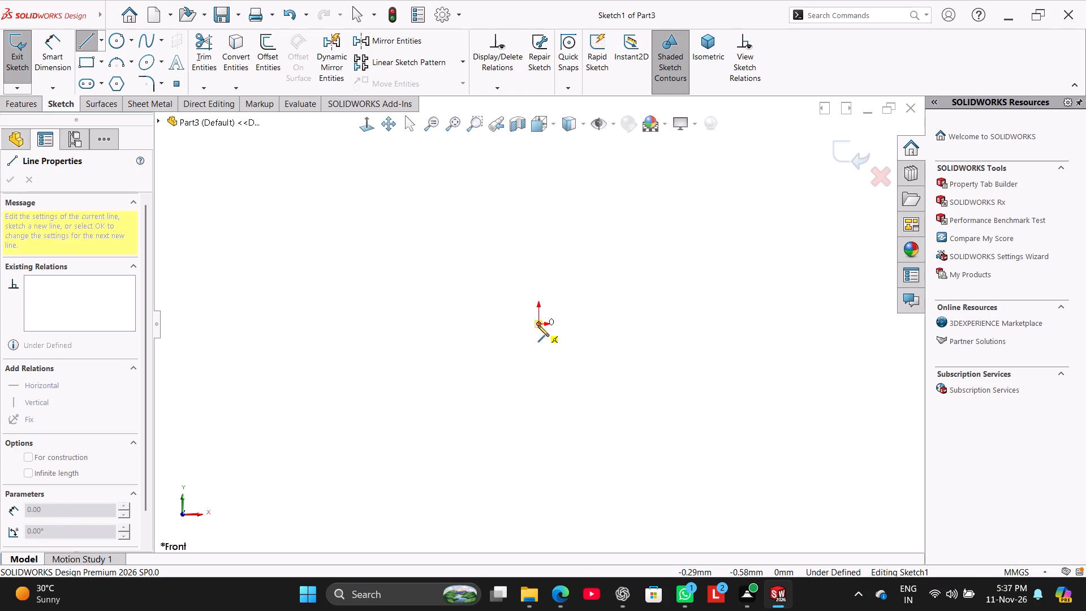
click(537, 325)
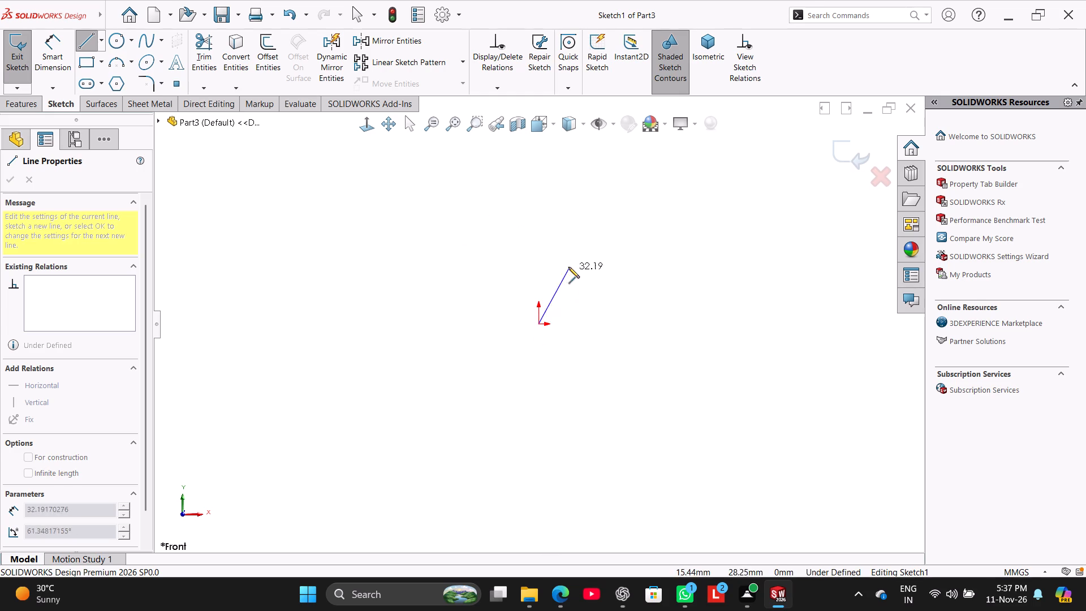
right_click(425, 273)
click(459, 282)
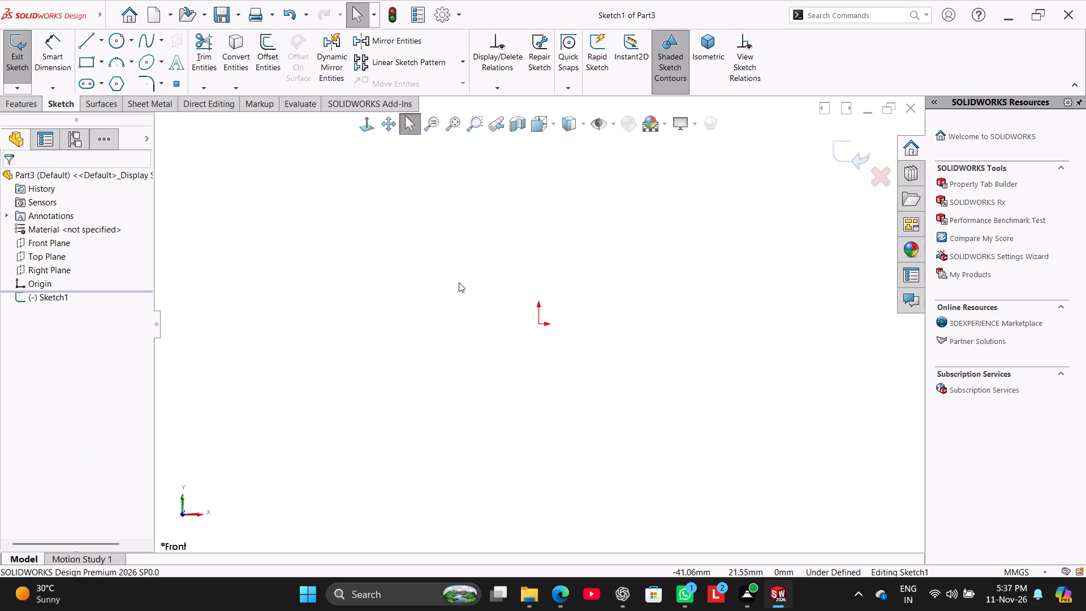
Sketch a horizontal line about 48 mm long from the origin, continued by an upward arc of about 104 mm radius.
click(78, 40)
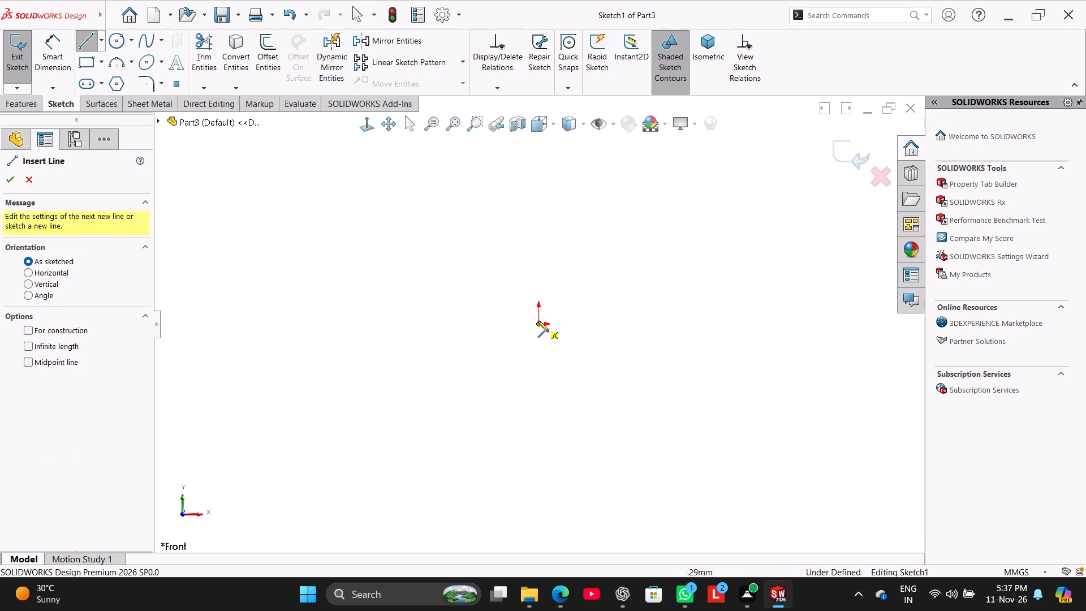
click(538, 322)
click(631, 325)
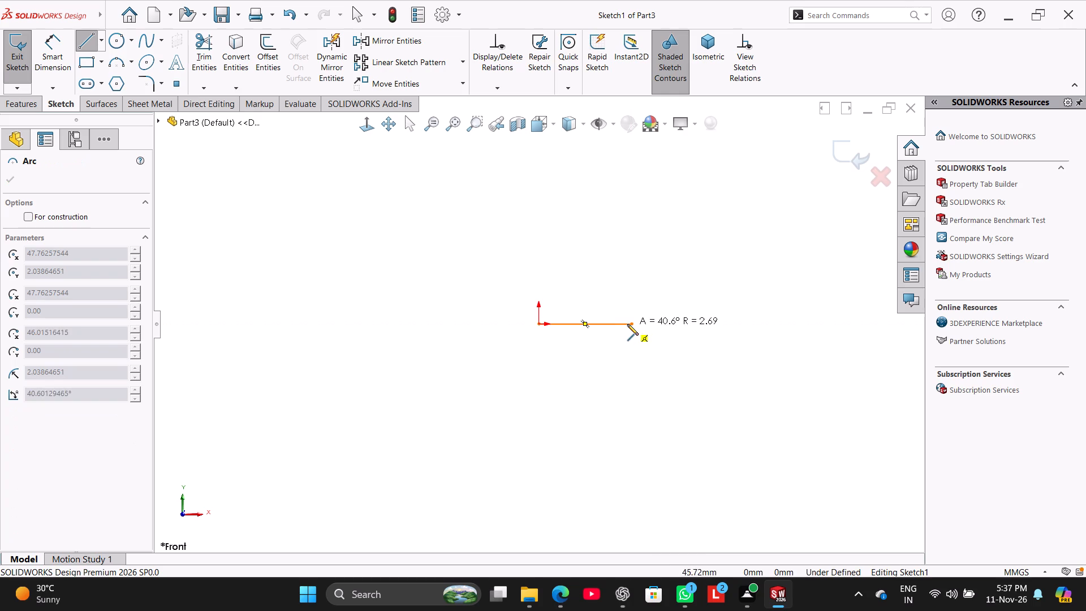
click(578, 187)
right_click(696, 222)
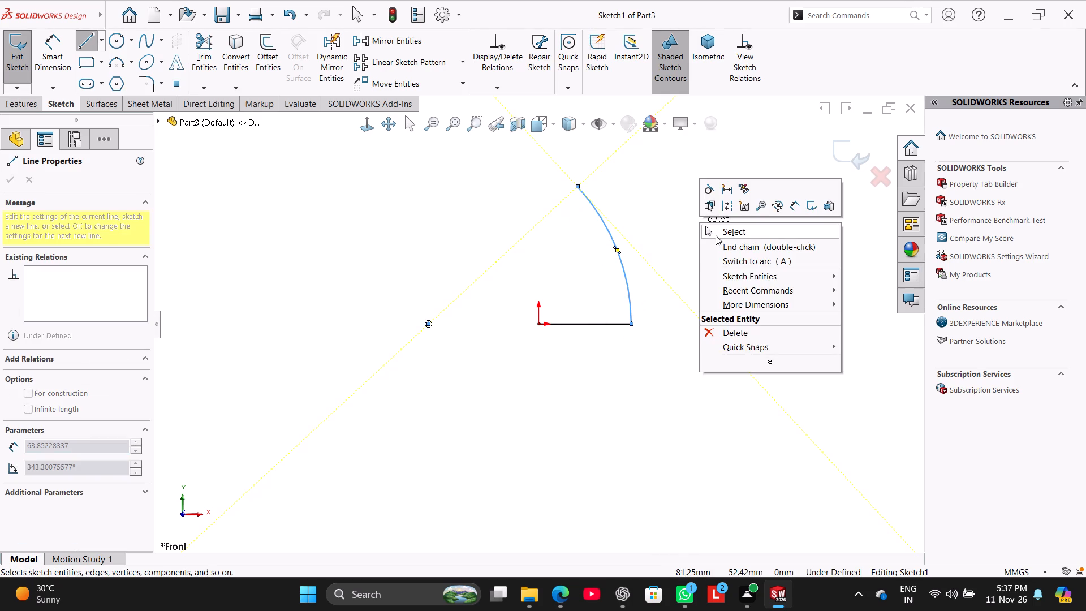
click(716, 229)
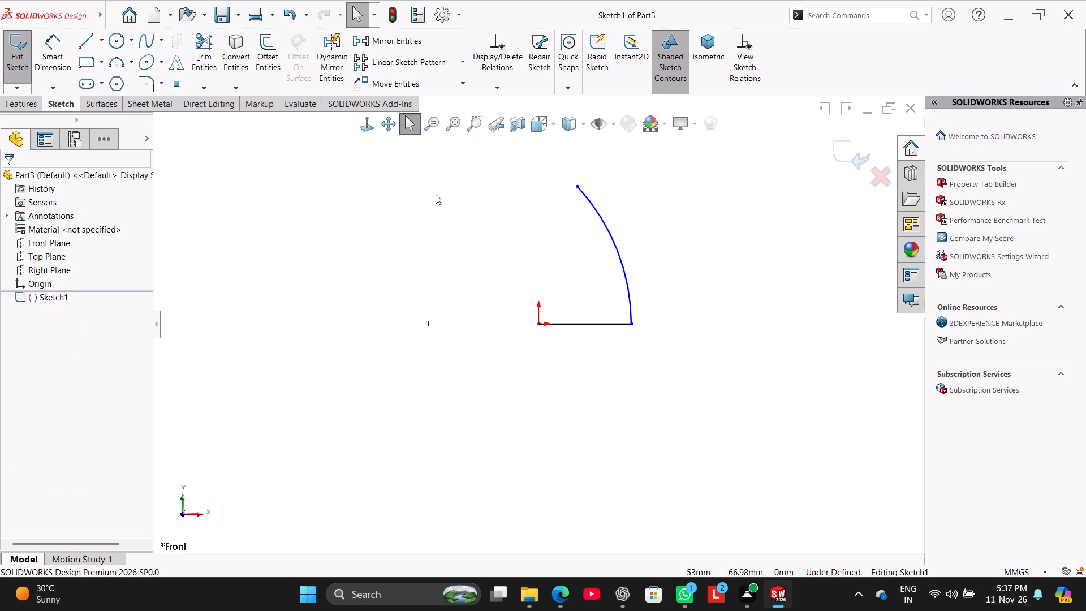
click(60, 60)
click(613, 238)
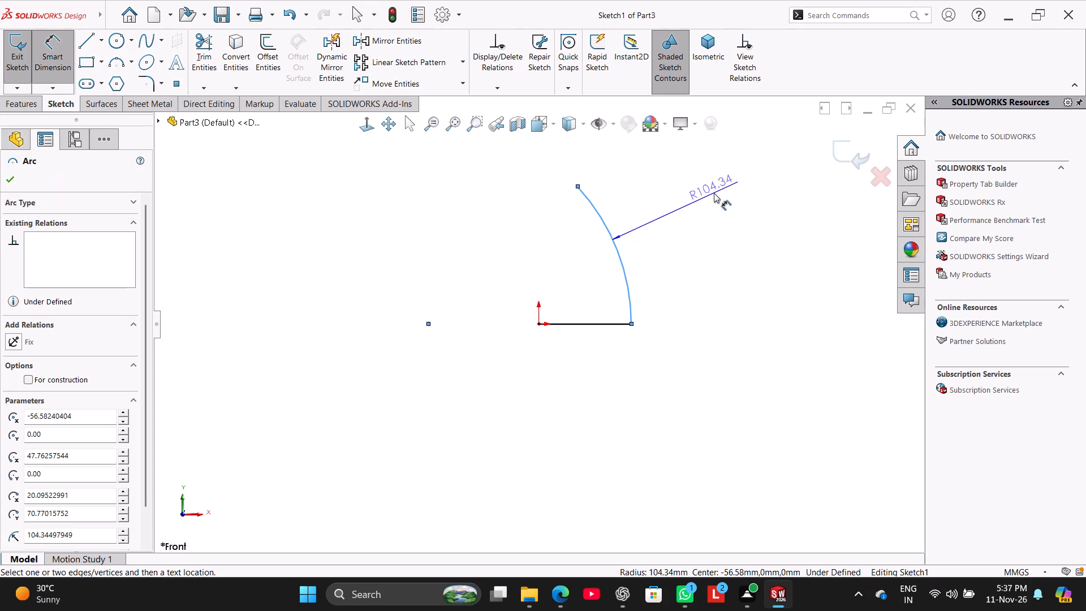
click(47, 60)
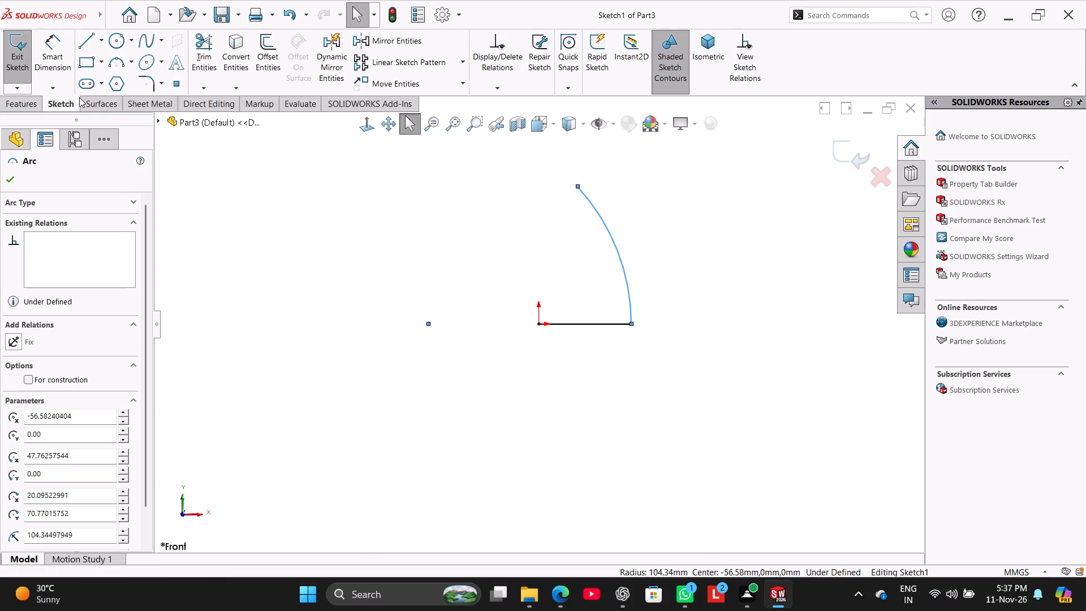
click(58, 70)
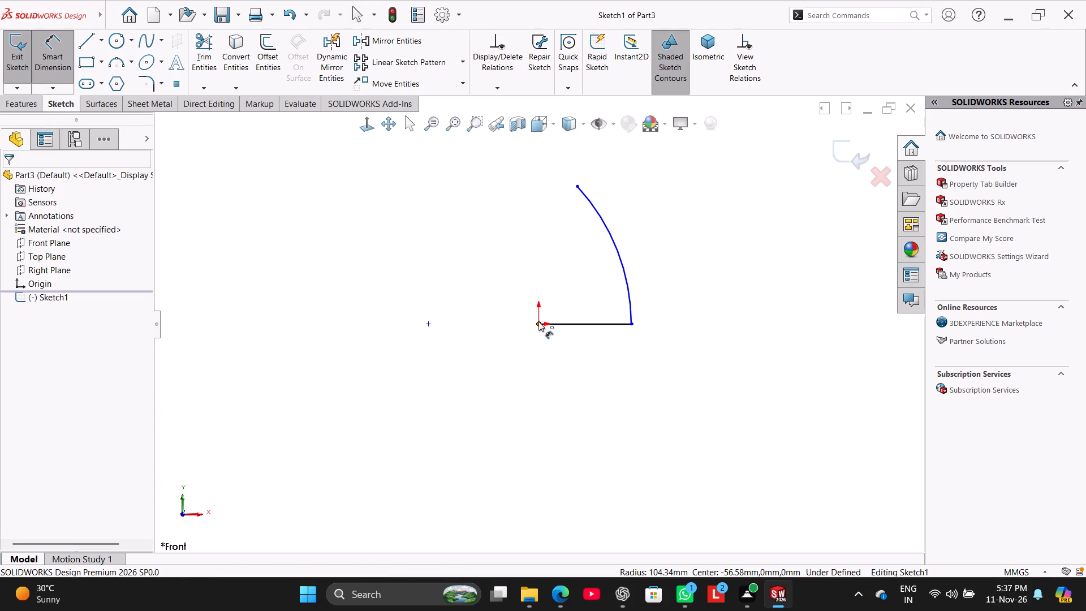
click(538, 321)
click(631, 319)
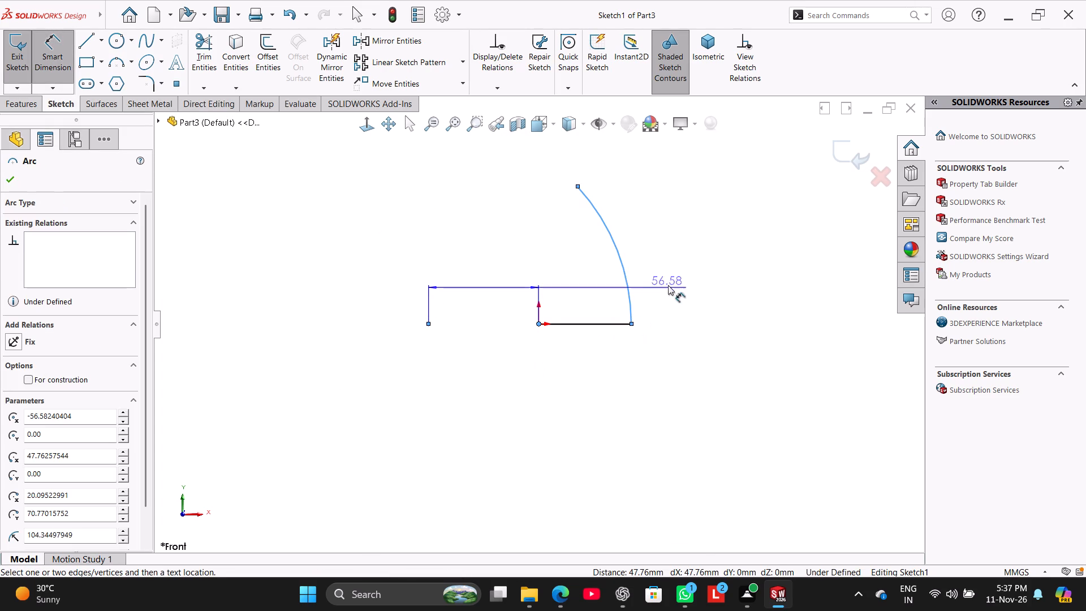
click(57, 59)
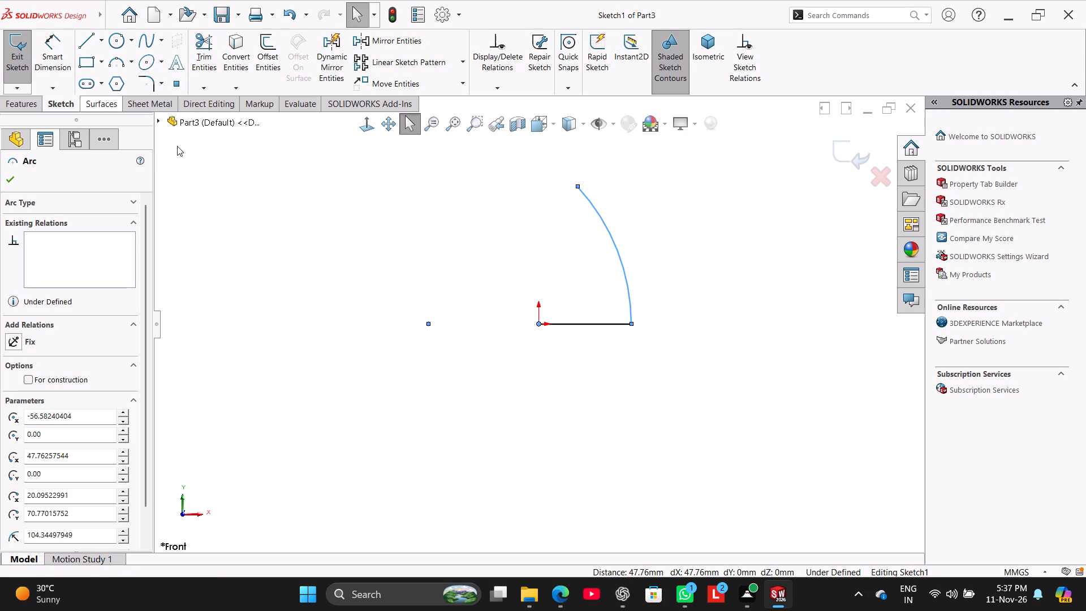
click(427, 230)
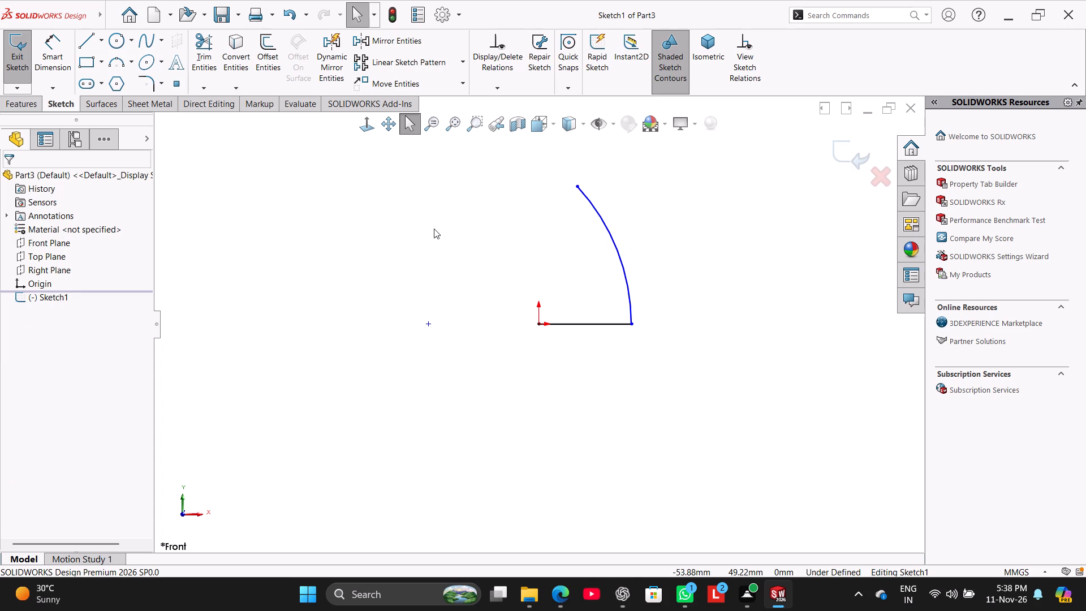
Sketch a separate slanted line above the arc, rising at about 22° to the horizontal line.
click(100, 45)
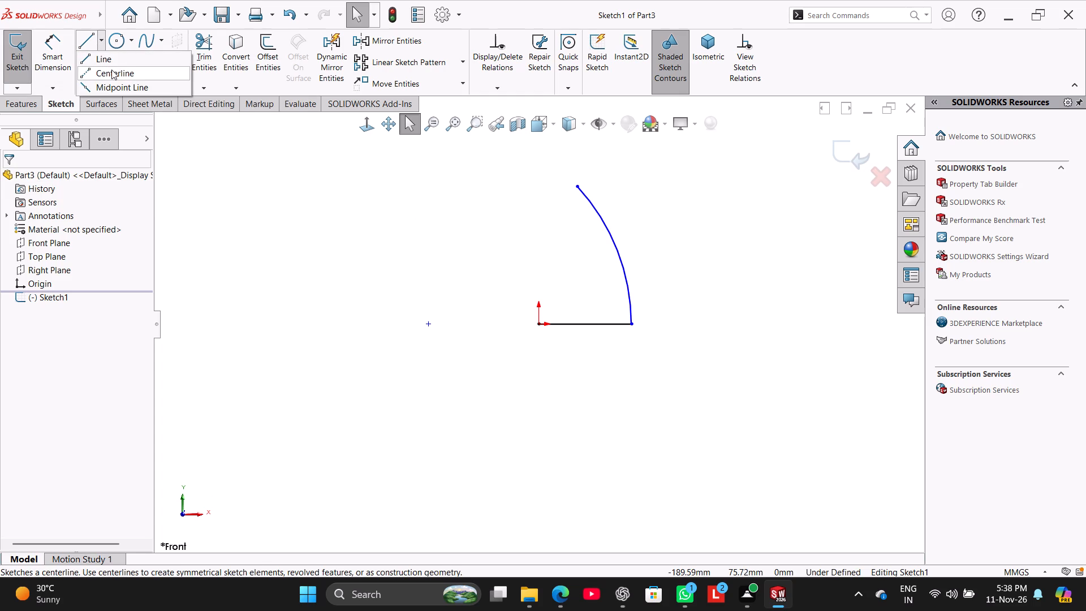
click(108, 59)
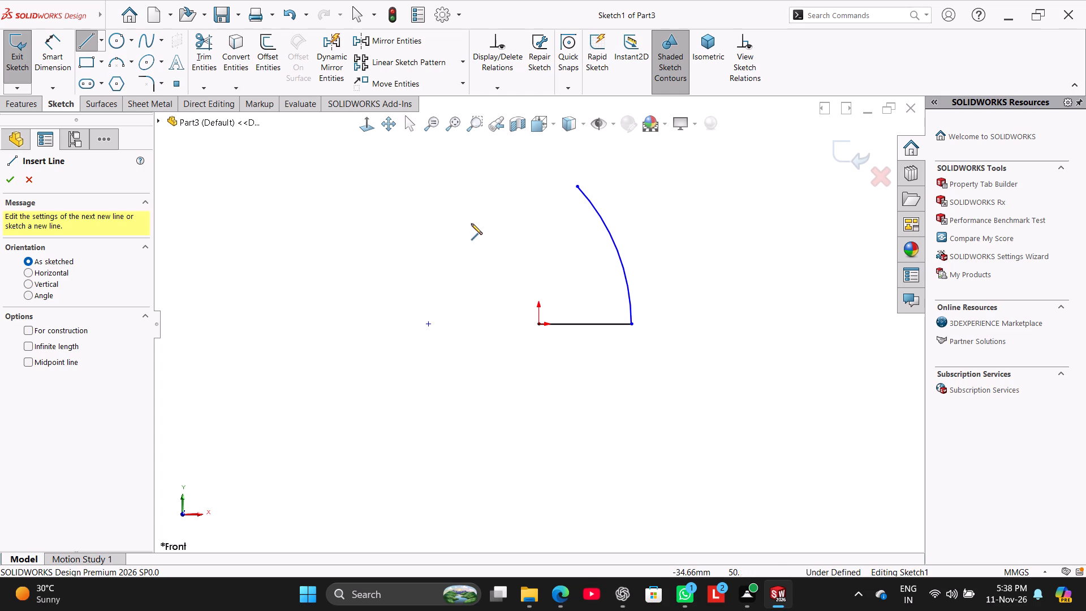
click(466, 205)
click(618, 144)
right_click(686, 162)
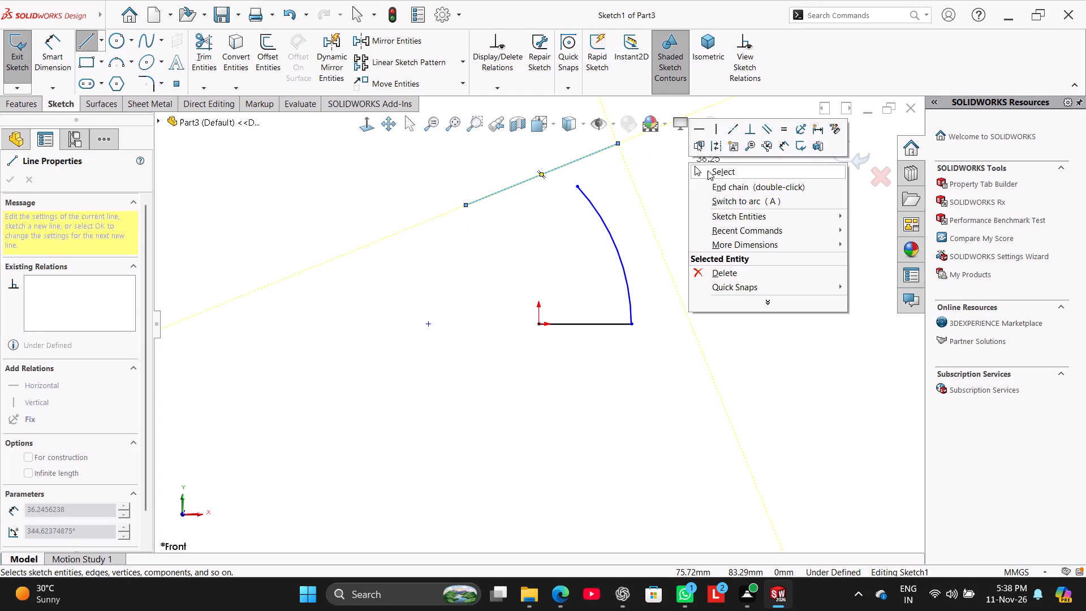
click(708, 170)
Dimension the angle between the slanted line and the horizontal base line as 38°.
click(592, 325)
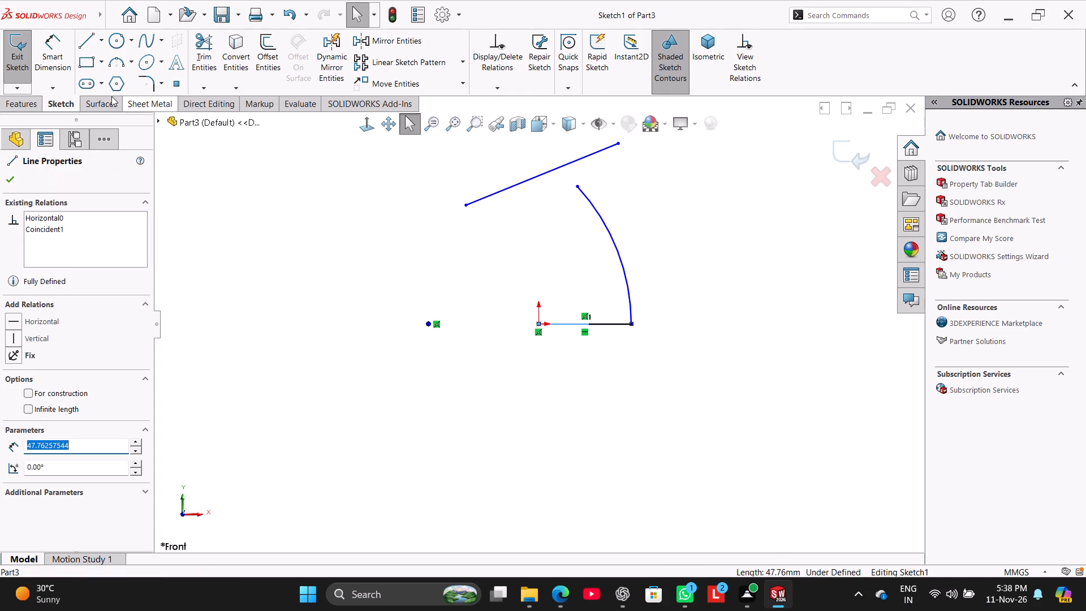
click(59, 67)
click(544, 174)
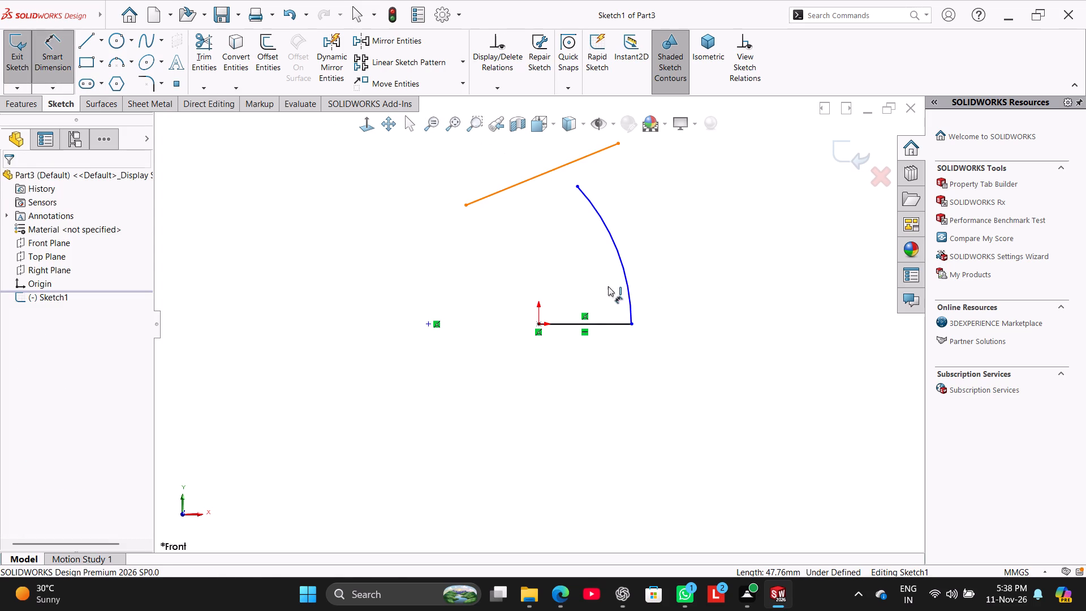
click(617, 323)
click(673, 222)
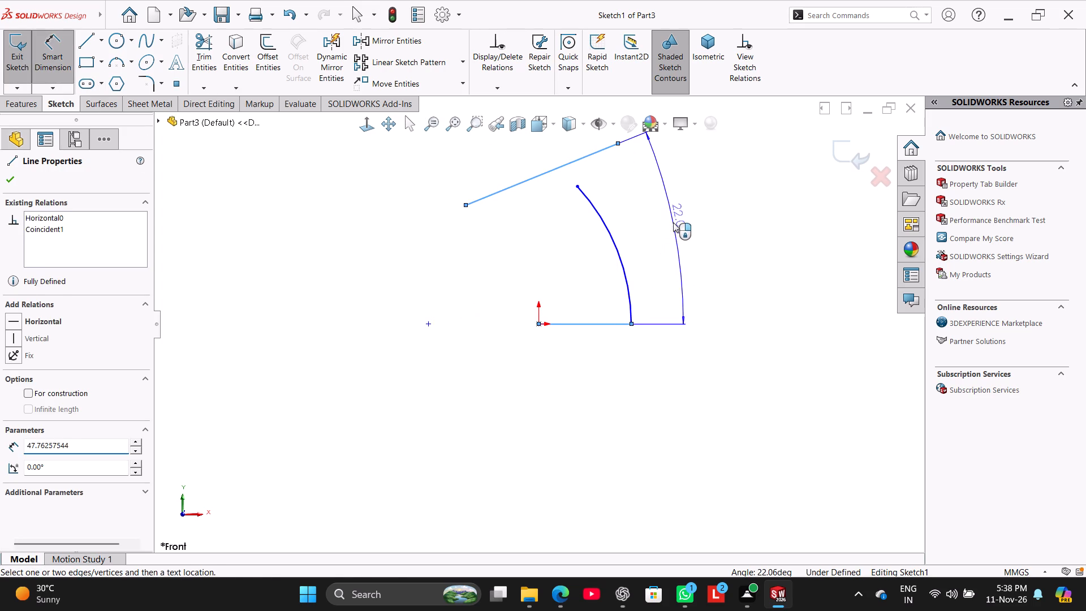
text(38)
key(Return)
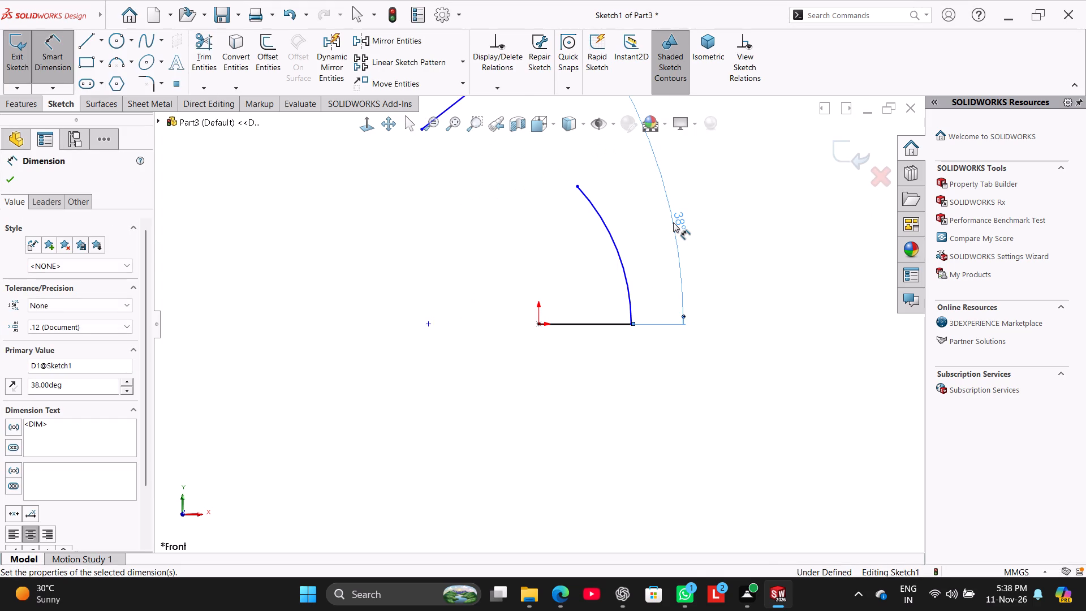
scroll(673, 222, up, 5)
right_click(690, 215)
click(727, 253)
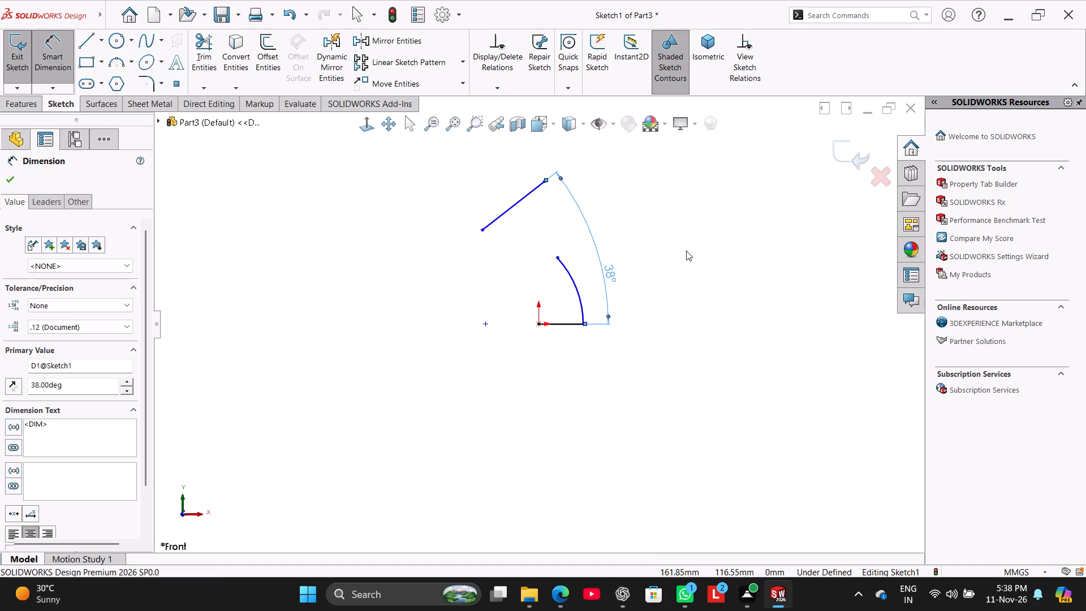
Move the arc's free upper endpoint onto the slanted line near its upper end.
drag(559, 260, 538, 195)
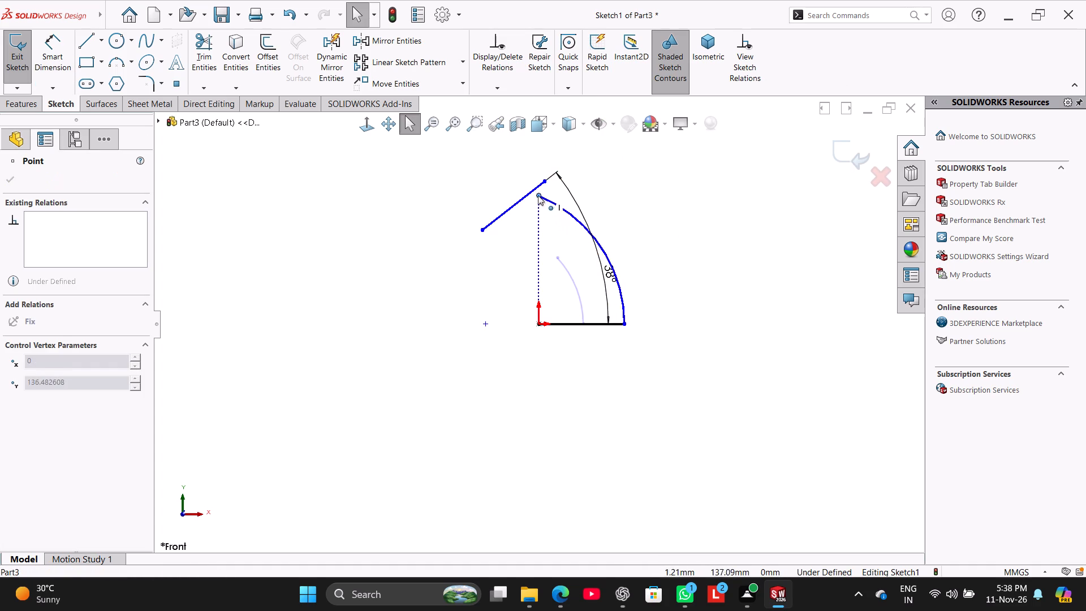
drag(538, 195, 537, 188)
click(658, 213)
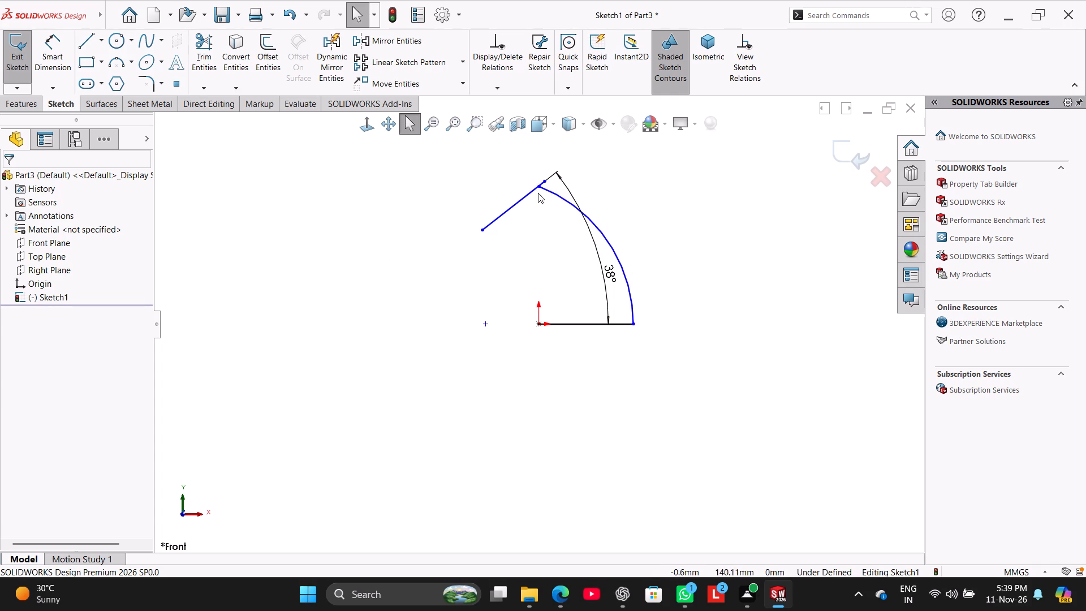
scroll(547, 182, down, 3)
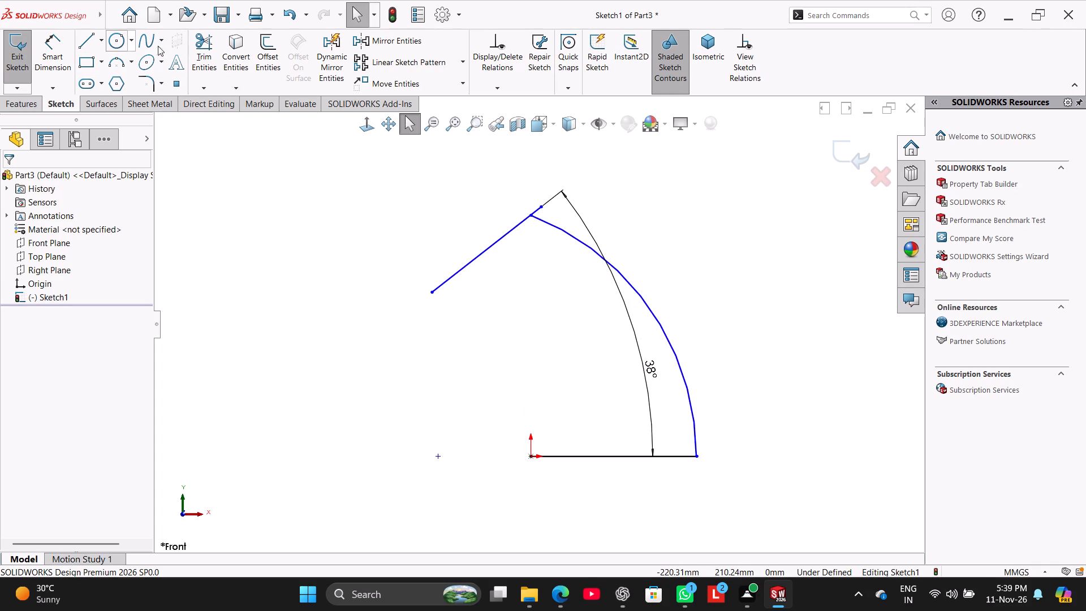
Trim off the short end of the slanted line that extends beyond the arc's upper endpoint.
click(196, 55)
drag(559, 218, 527, 206)
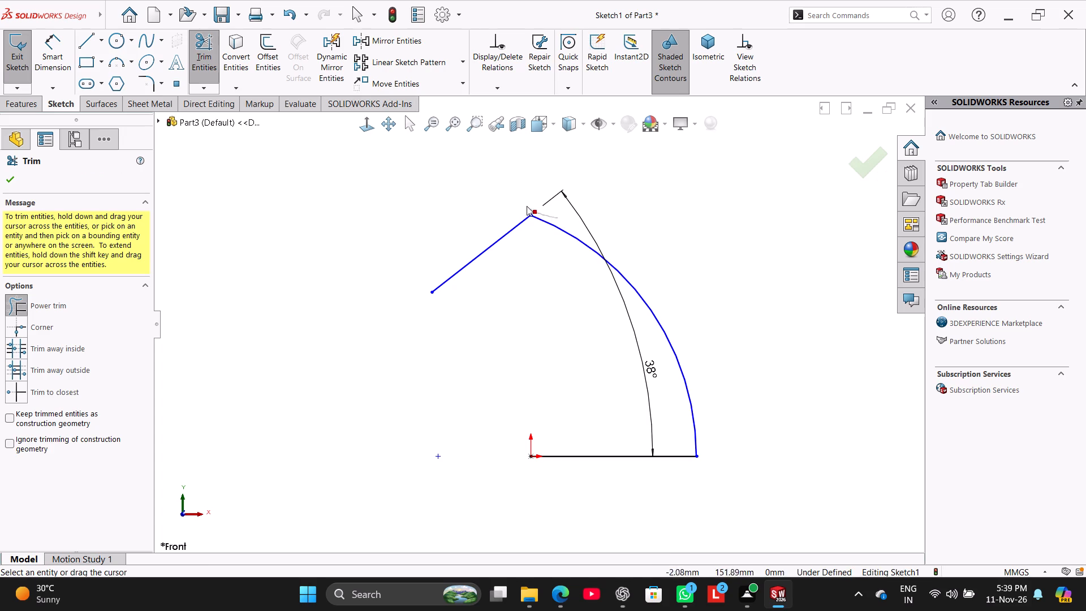
drag(527, 206, 519, 196)
Dimension the arc's radius as 78 mm.
click(53, 68)
click(623, 276)
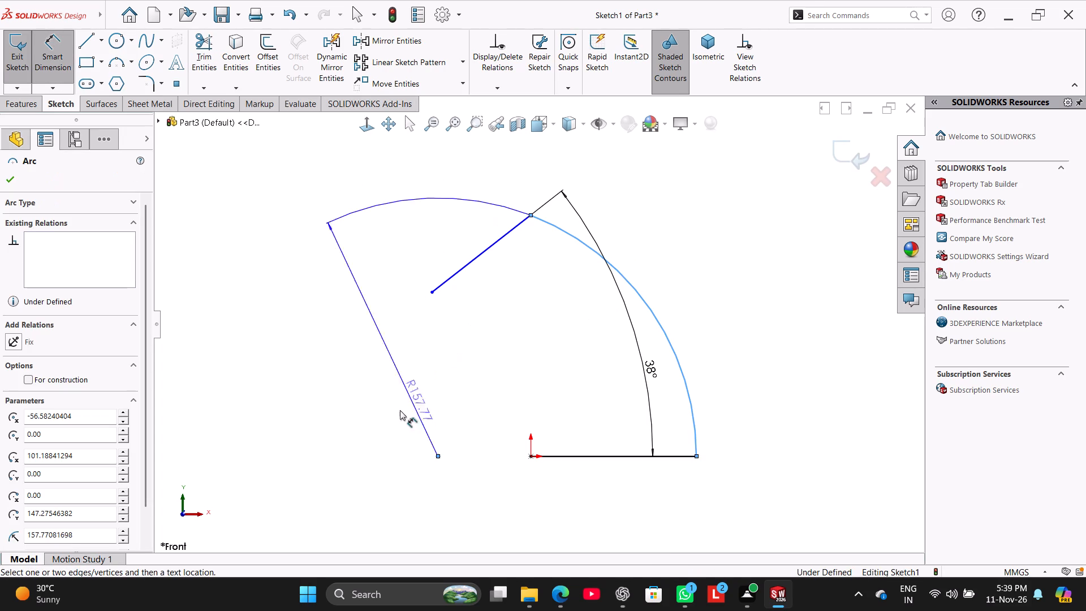
click(546, 371)
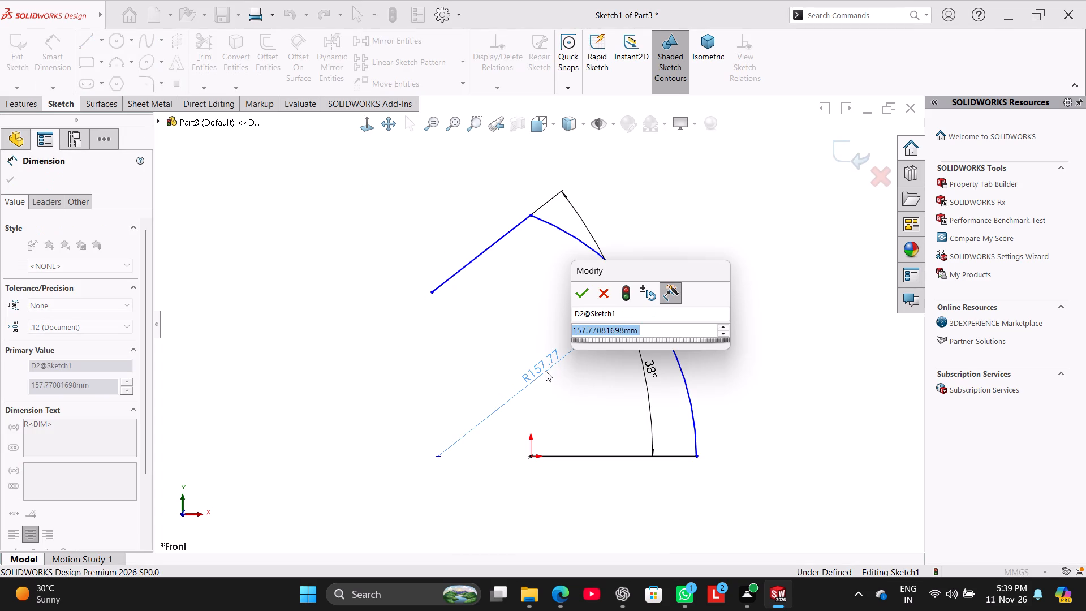
text(78)
key(Return)
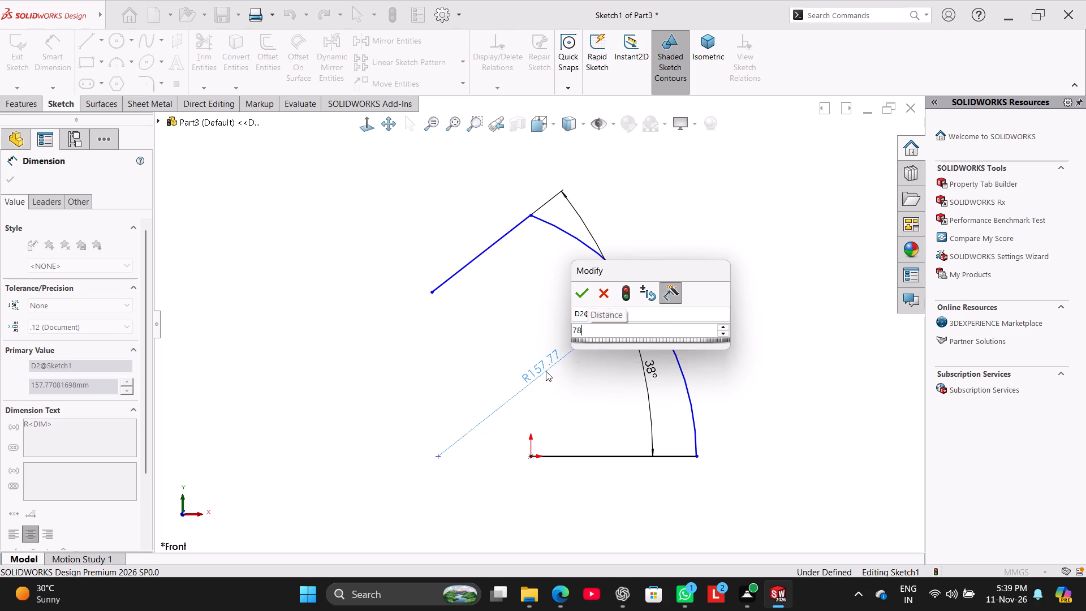
right_click(421, 289)
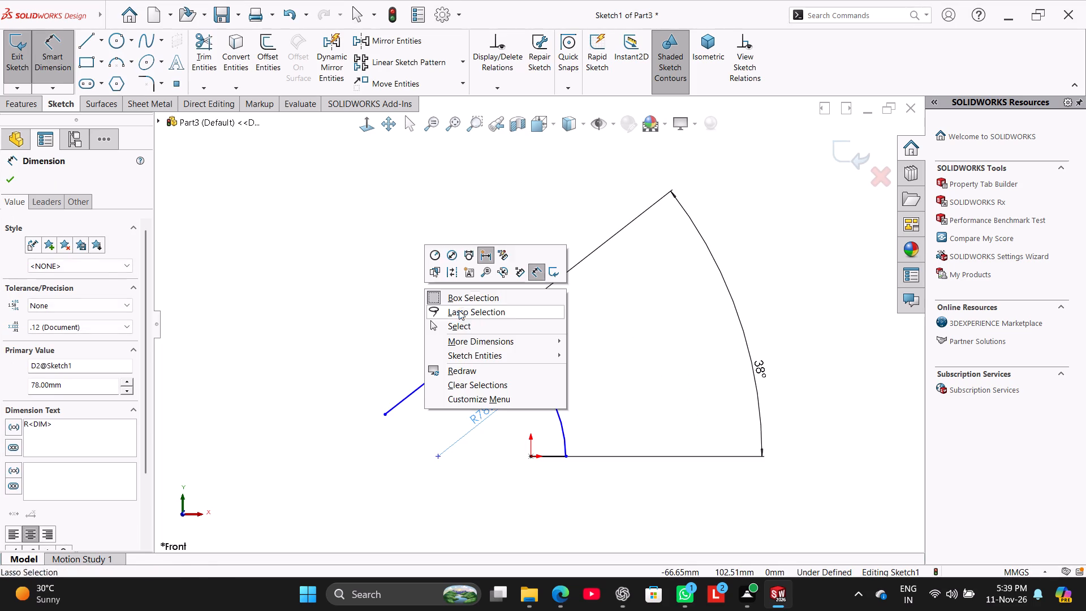
click(475, 330)
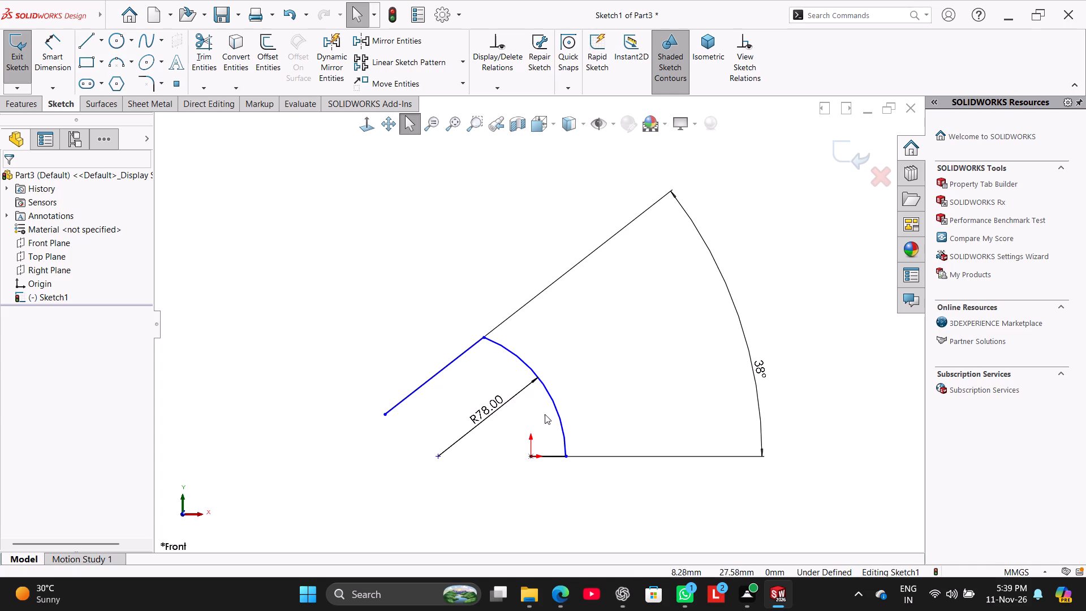
Move the arc's lower endpoint along the horizontal line to about 27 mm on the negative X side of the origin.
drag(568, 457, 493, 459)
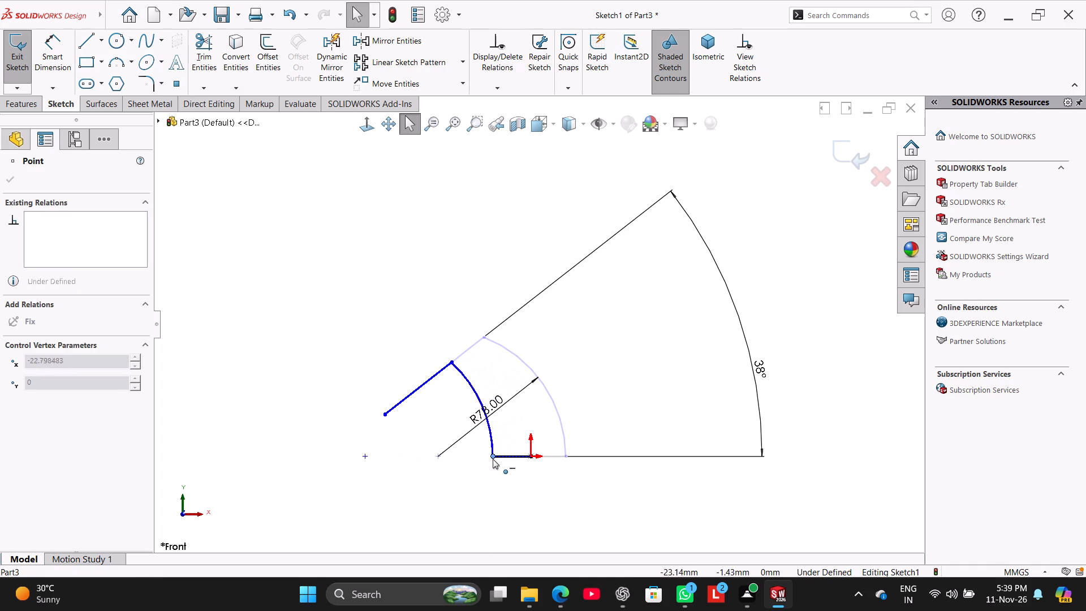
drag(493, 459, 487, 459)
click(252, 272)
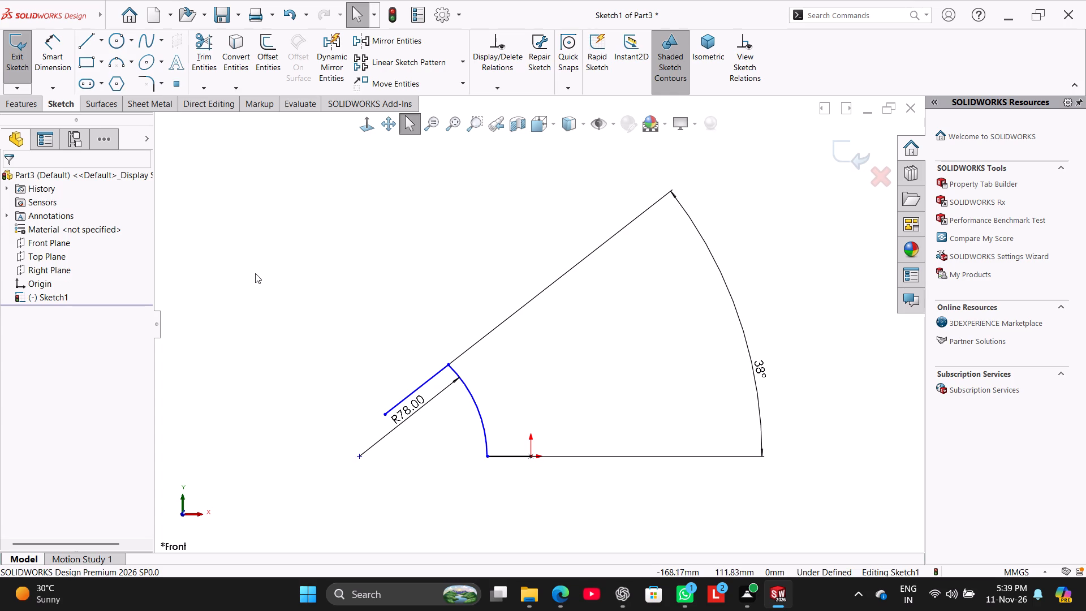
click(280, 261)
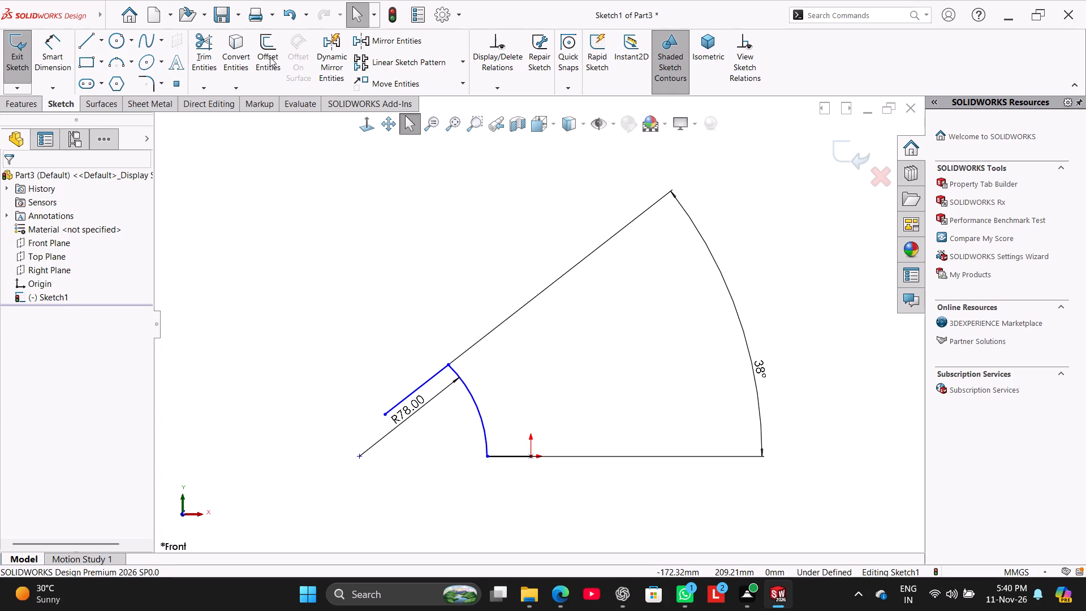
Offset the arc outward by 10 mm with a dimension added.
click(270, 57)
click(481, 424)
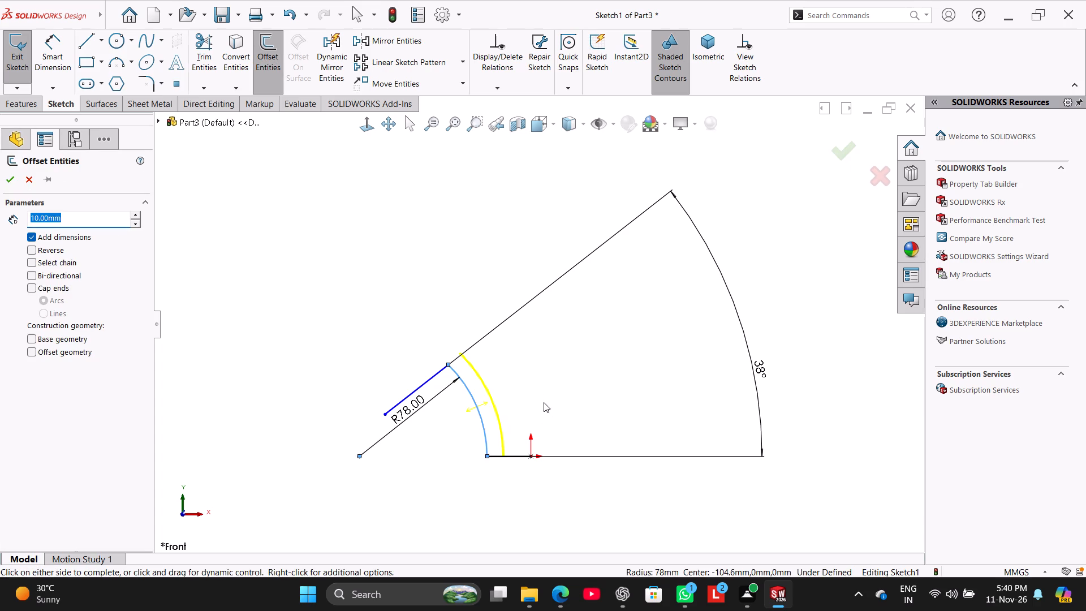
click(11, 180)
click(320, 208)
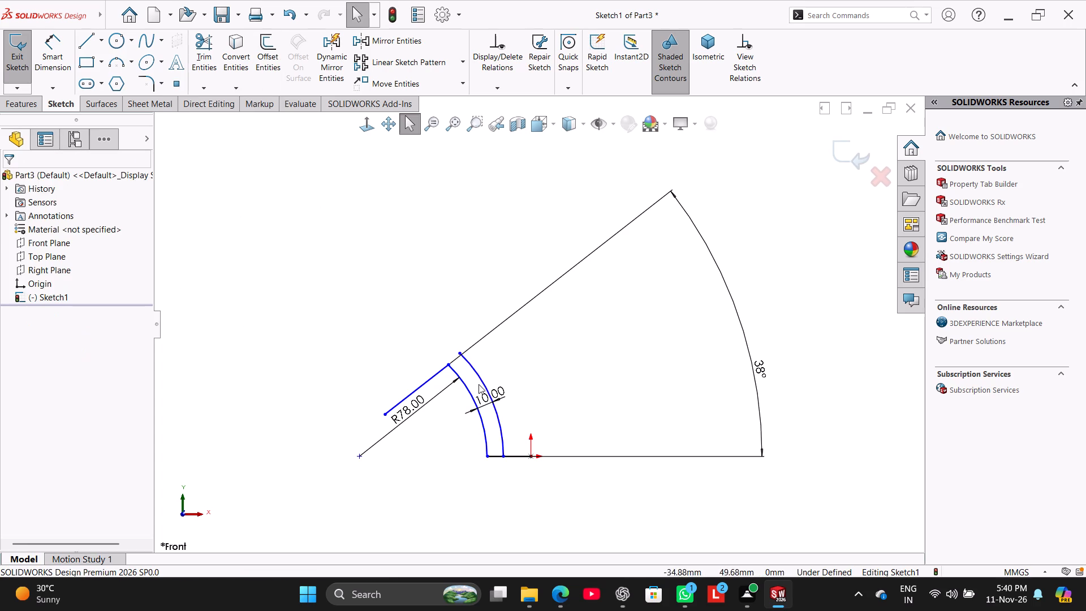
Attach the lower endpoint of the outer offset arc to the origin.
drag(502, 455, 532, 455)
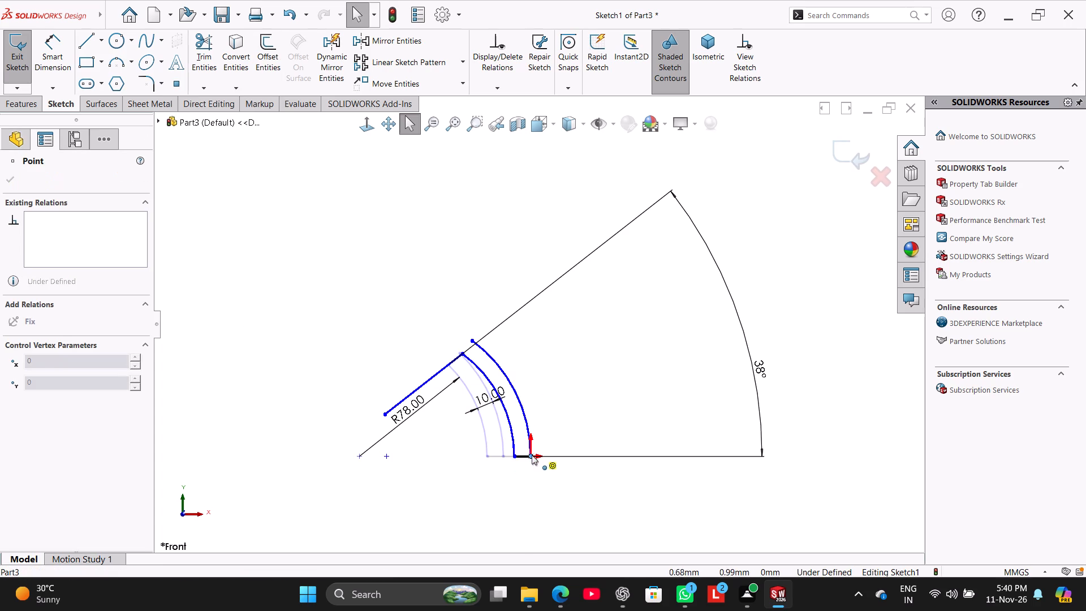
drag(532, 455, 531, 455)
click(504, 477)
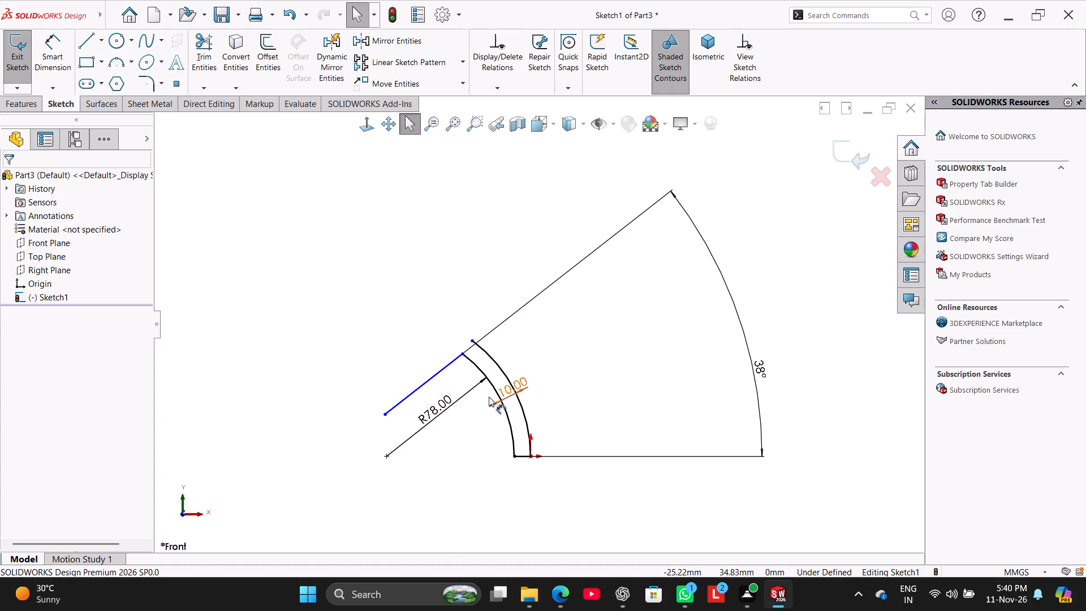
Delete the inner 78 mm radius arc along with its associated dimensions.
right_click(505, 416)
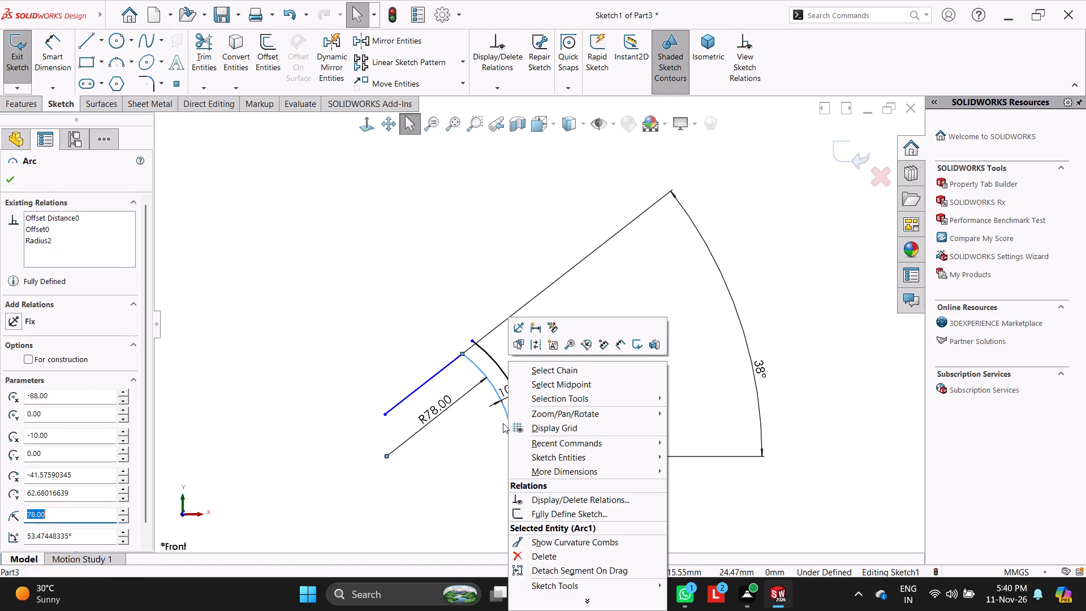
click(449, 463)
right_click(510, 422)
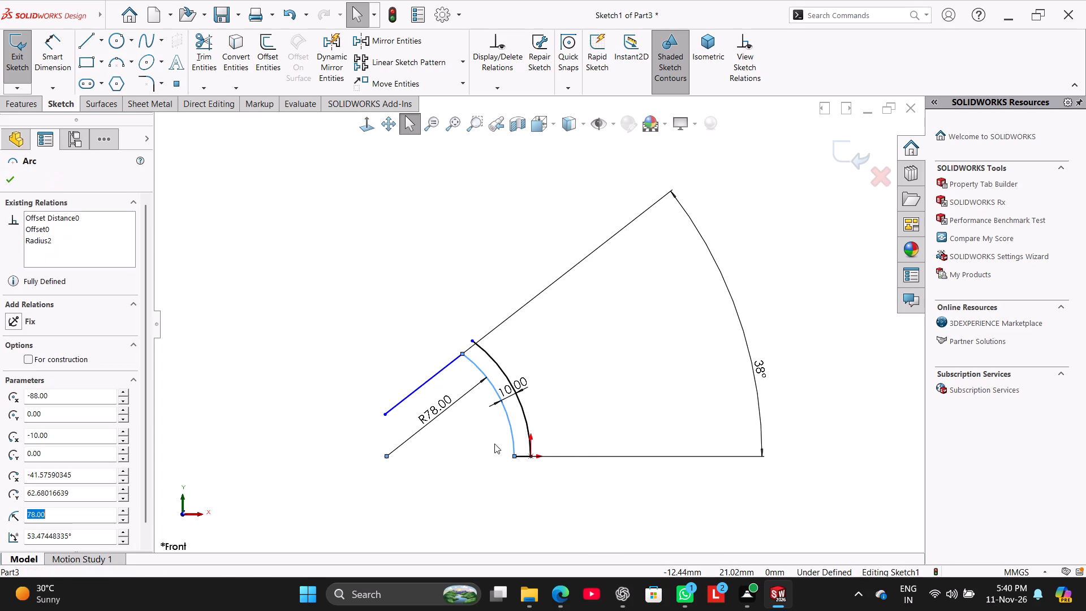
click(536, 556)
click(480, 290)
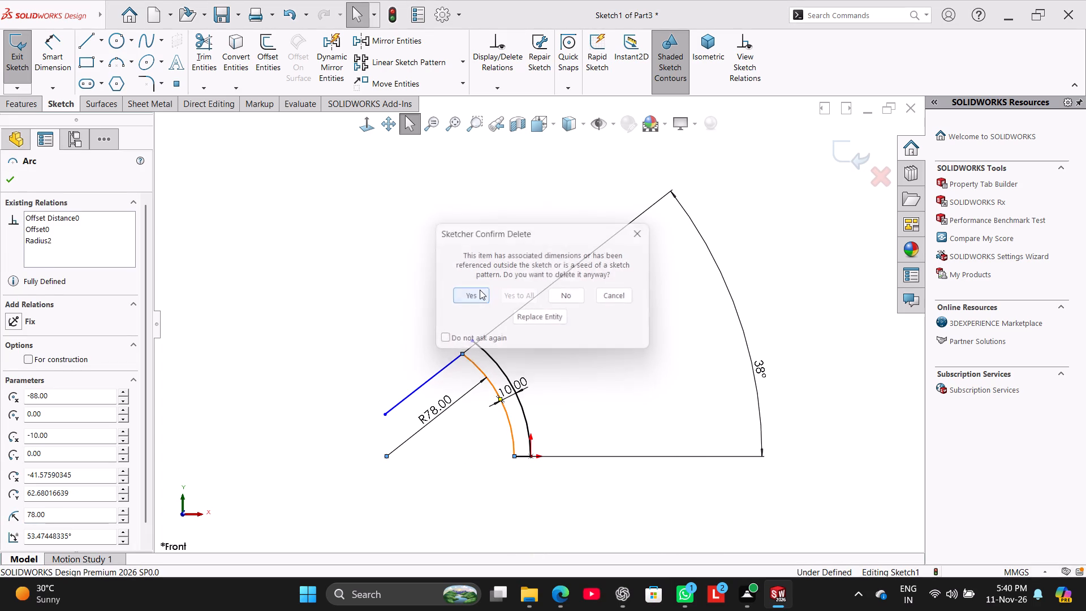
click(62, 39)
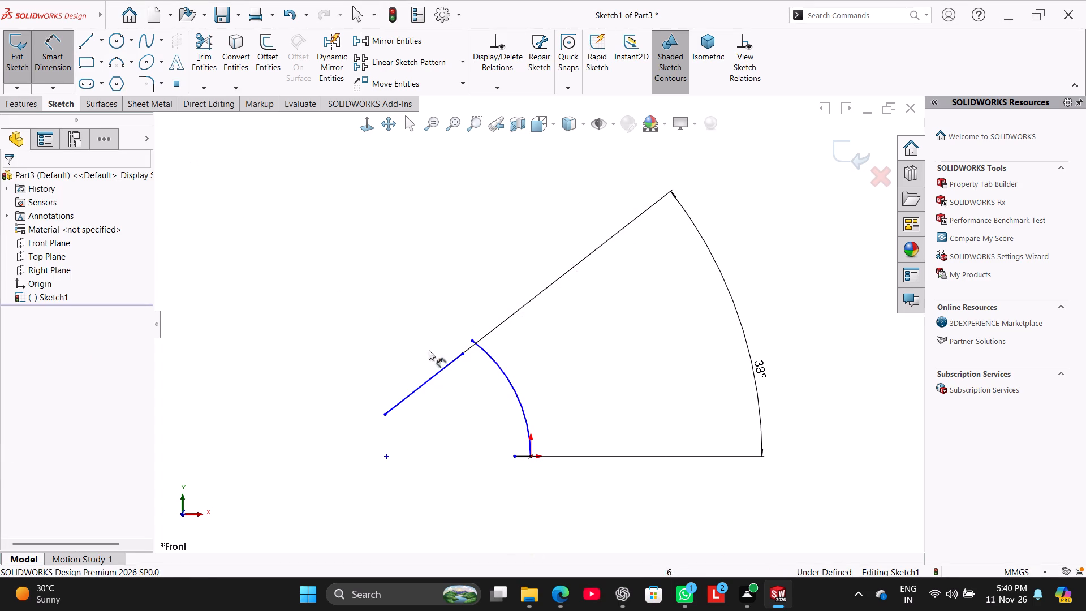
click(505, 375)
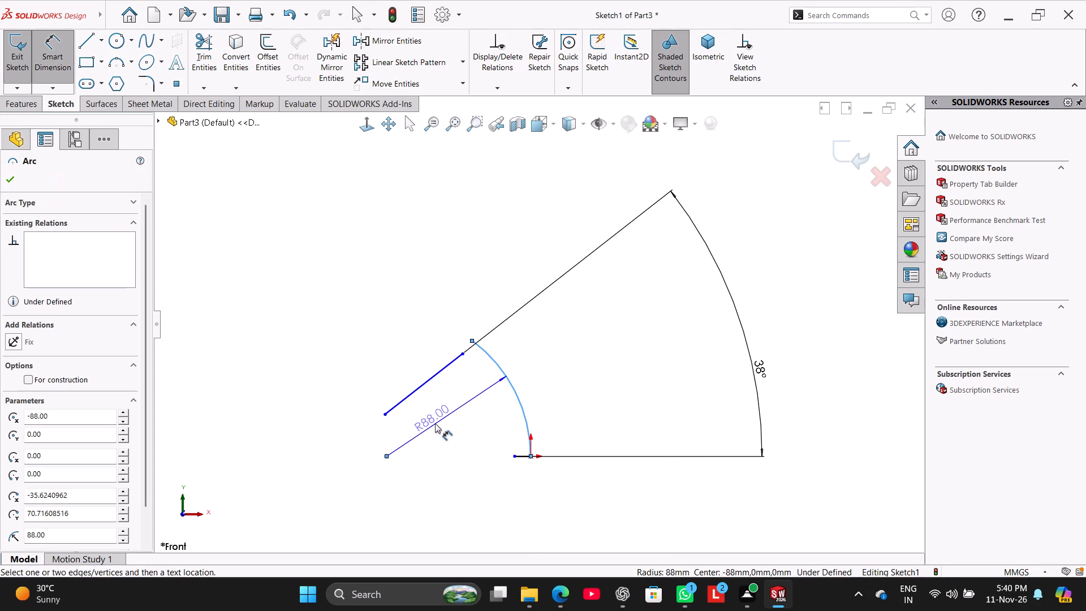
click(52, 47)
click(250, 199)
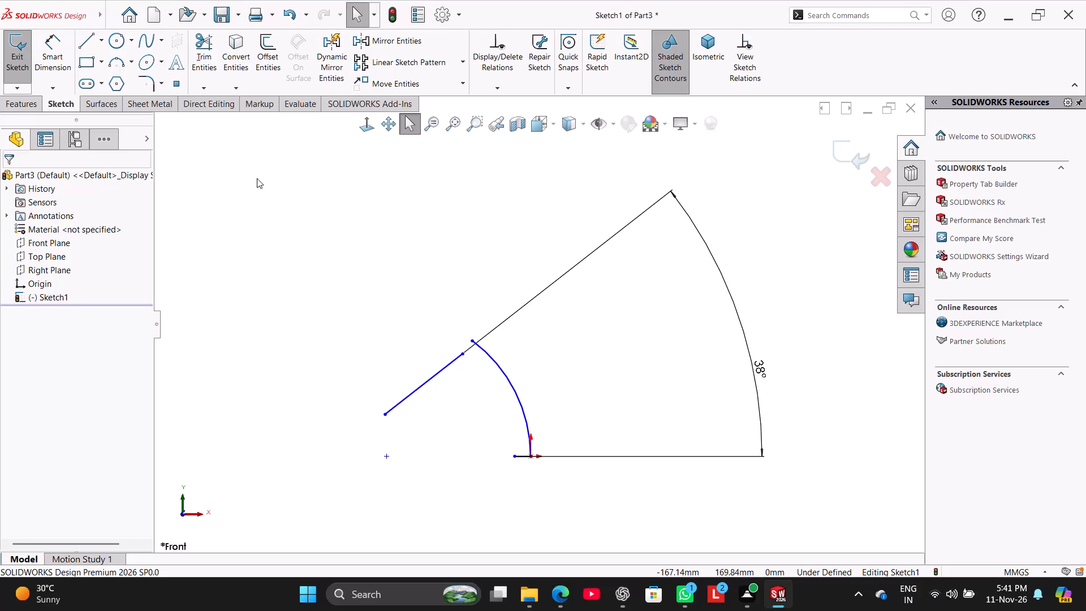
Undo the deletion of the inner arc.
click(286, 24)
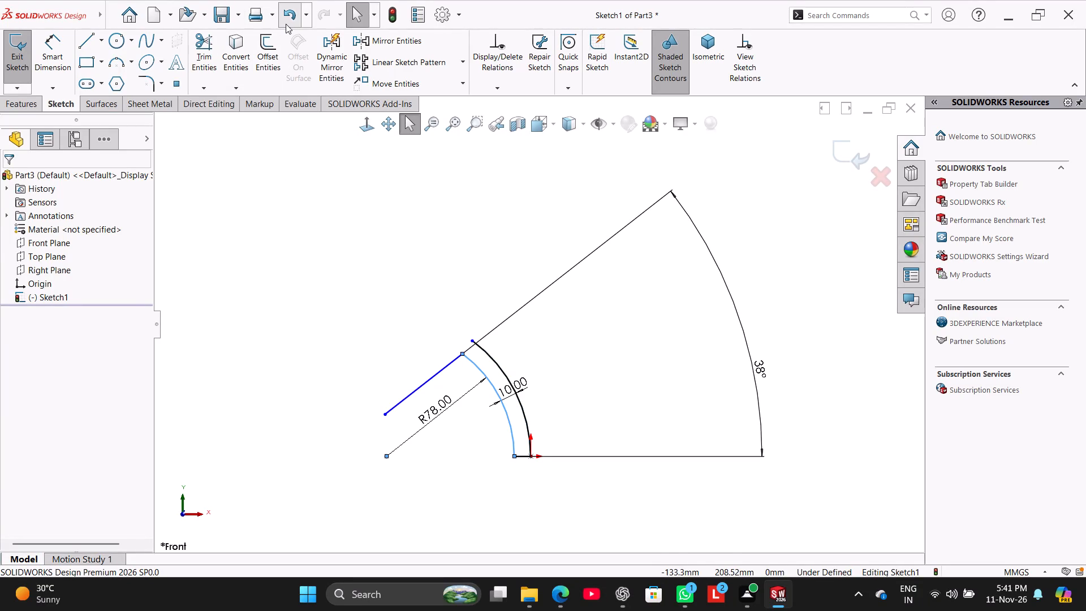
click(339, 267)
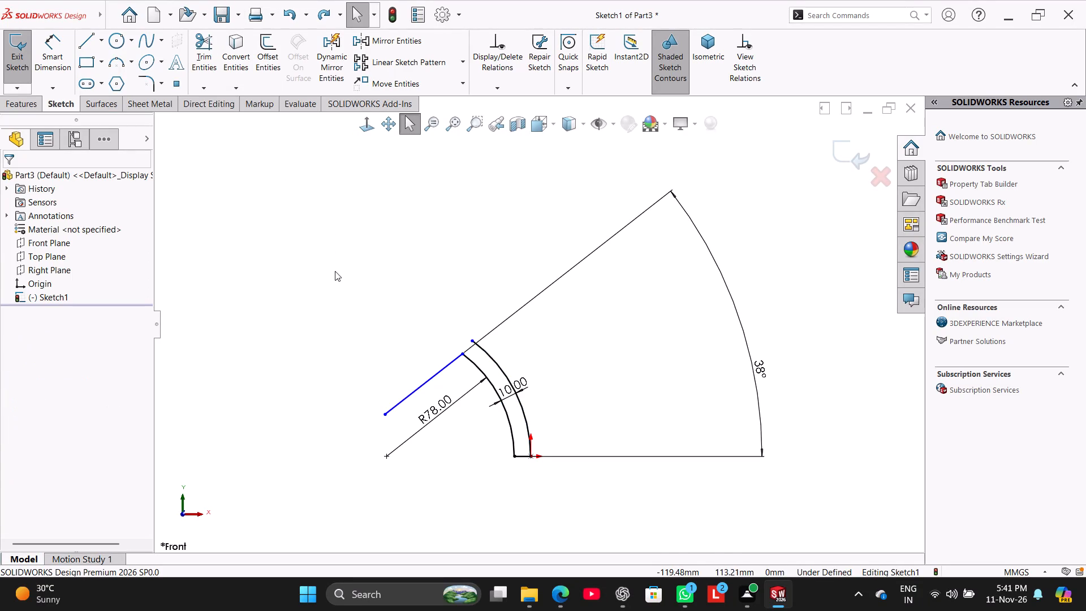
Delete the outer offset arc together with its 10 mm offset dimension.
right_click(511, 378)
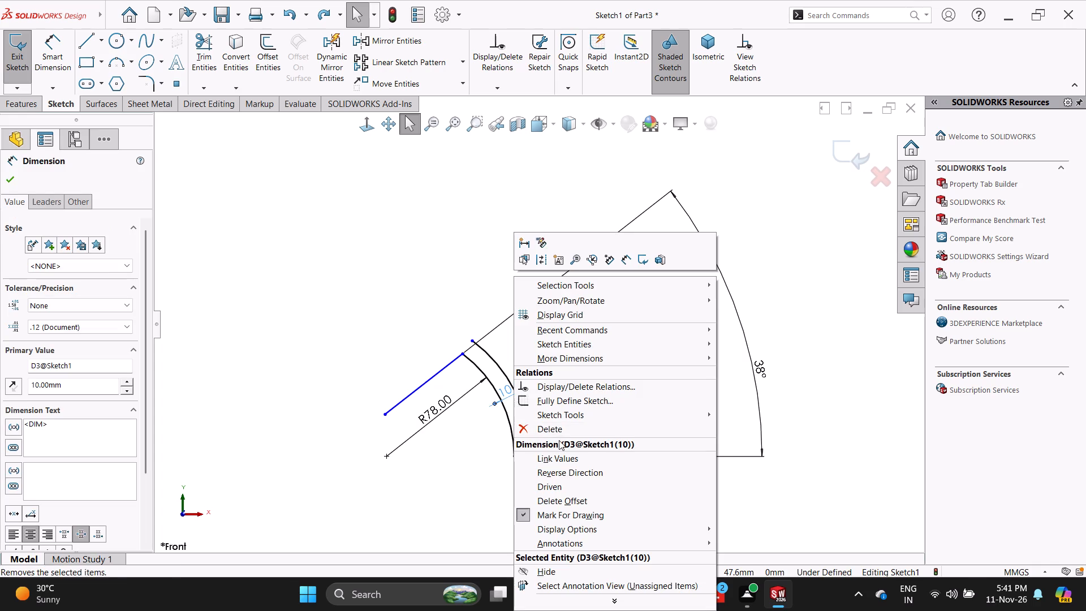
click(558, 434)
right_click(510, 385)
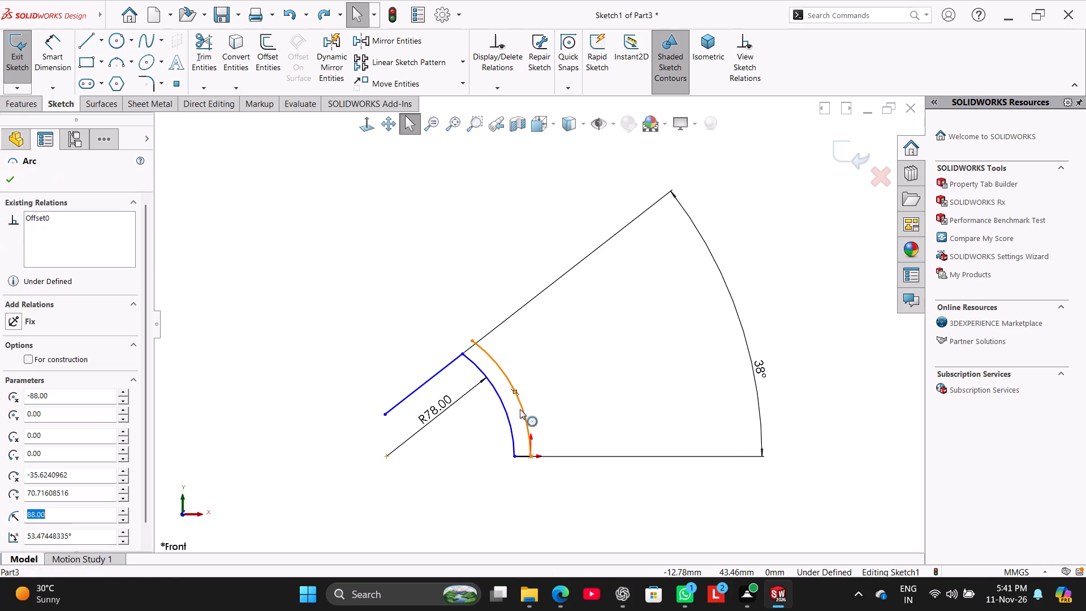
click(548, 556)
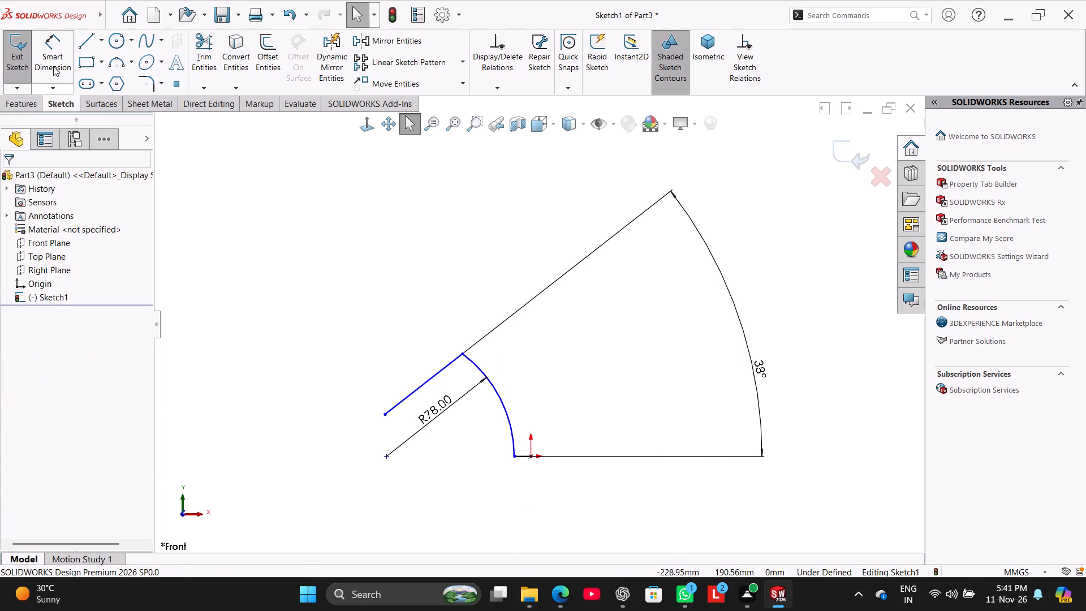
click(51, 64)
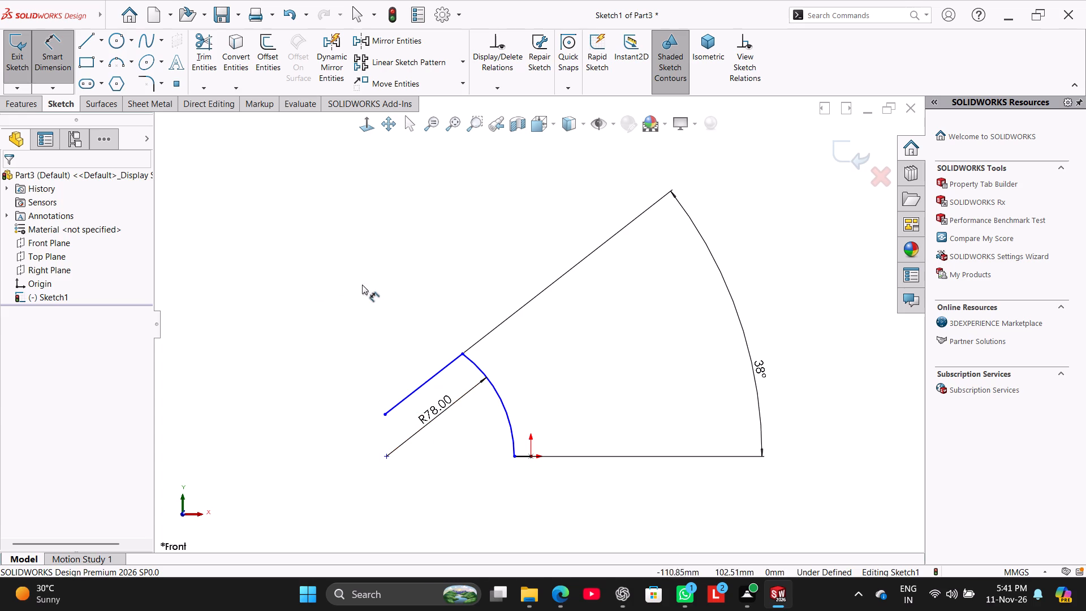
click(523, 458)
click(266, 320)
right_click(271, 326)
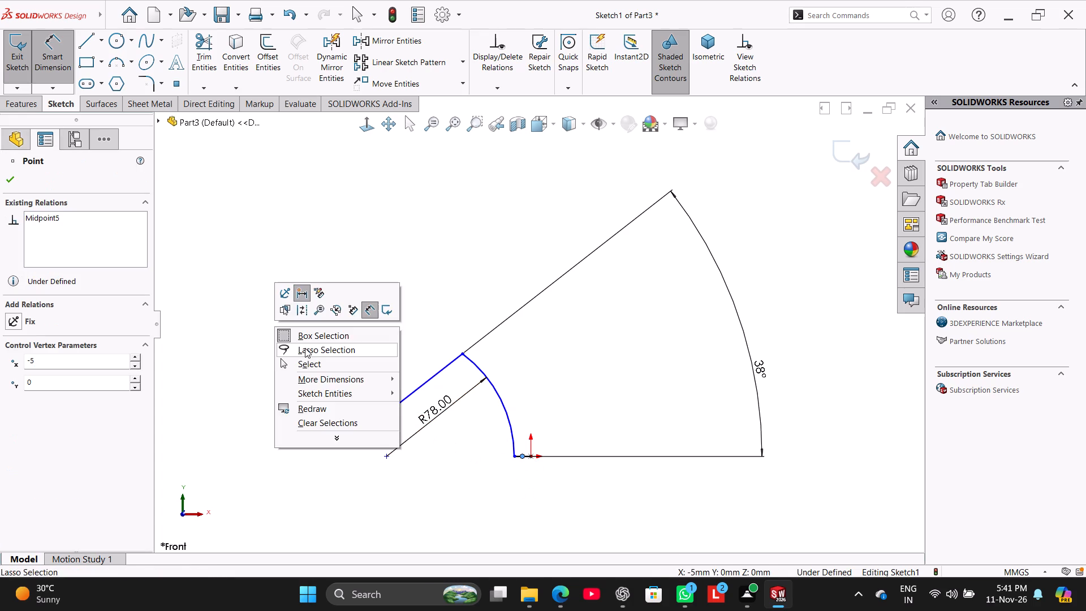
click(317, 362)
Dimension the short horizontal line between the arc and the origin as 56/2, giving 28 mm.
scroll(515, 456, down, 3)
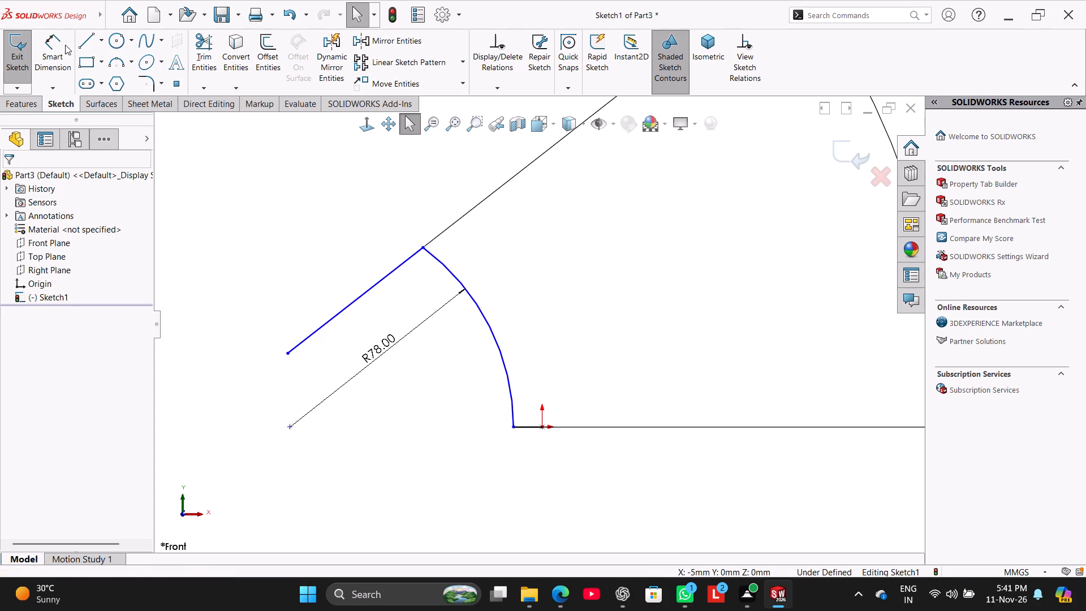
click(53, 43)
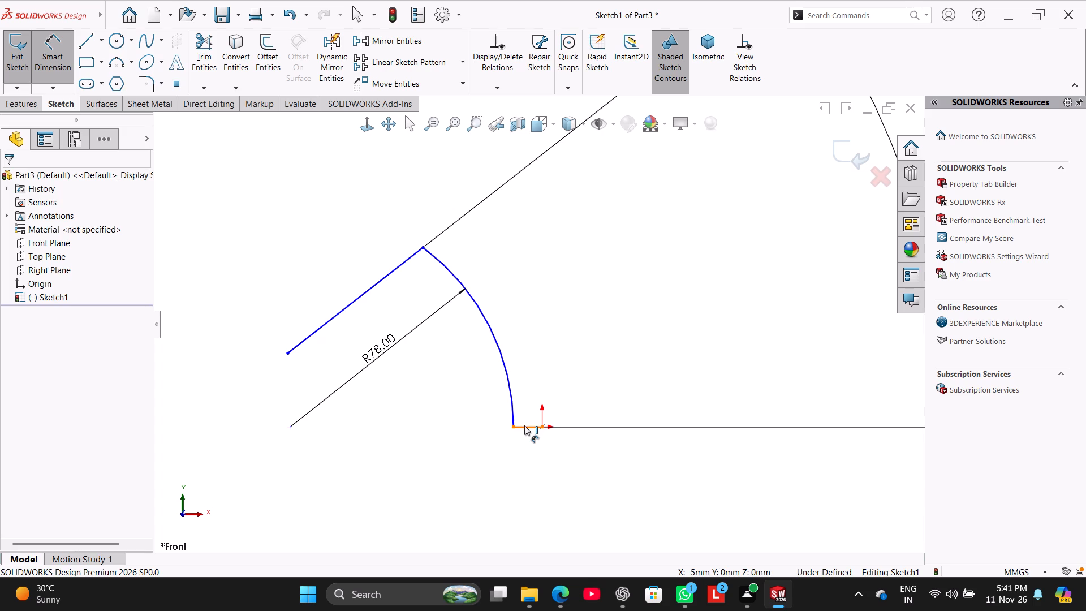
click(524, 425)
click(525, 477)
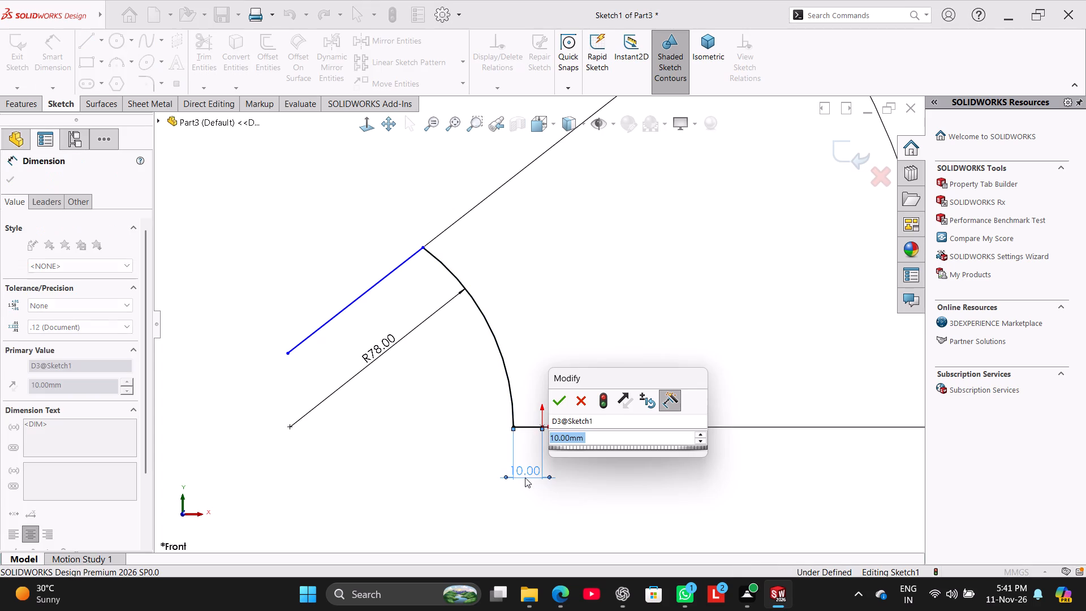
text(56/)
key(2)
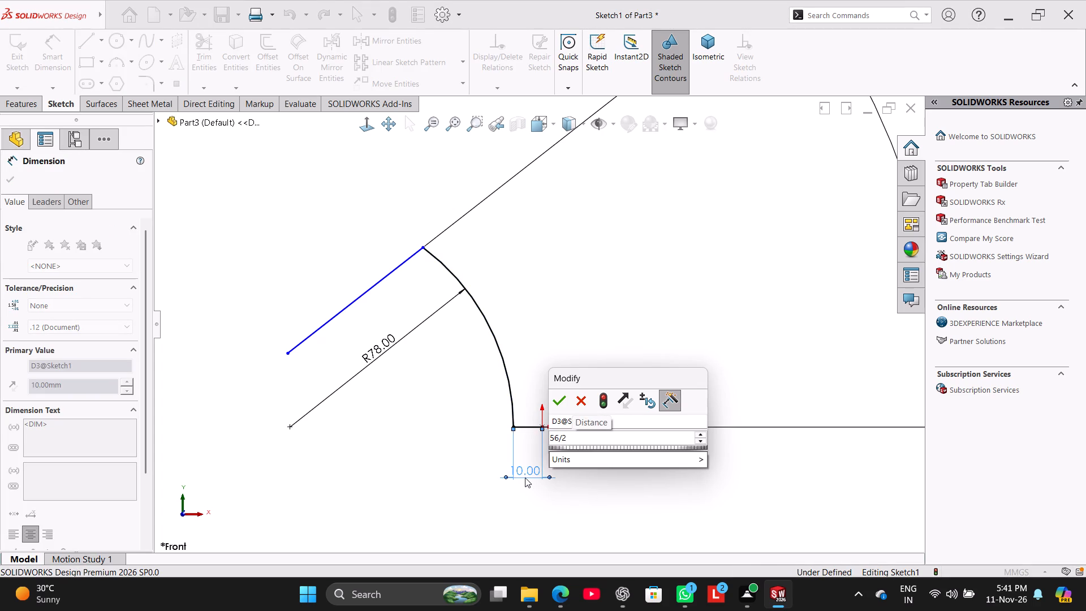
key(Return)
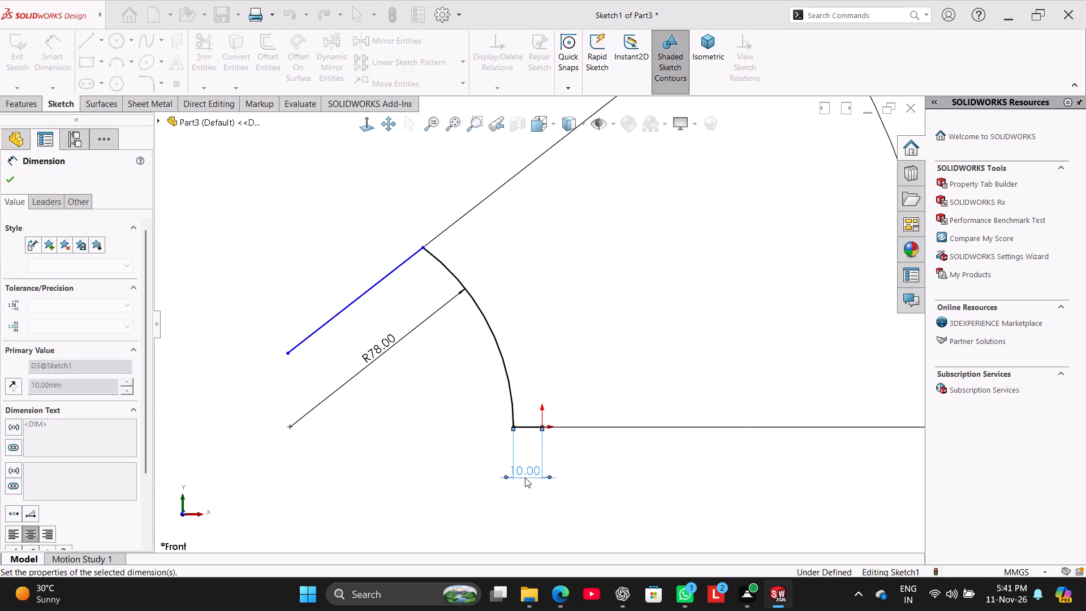
scroll(540, 318, up, 2)
right_click(419, 234)
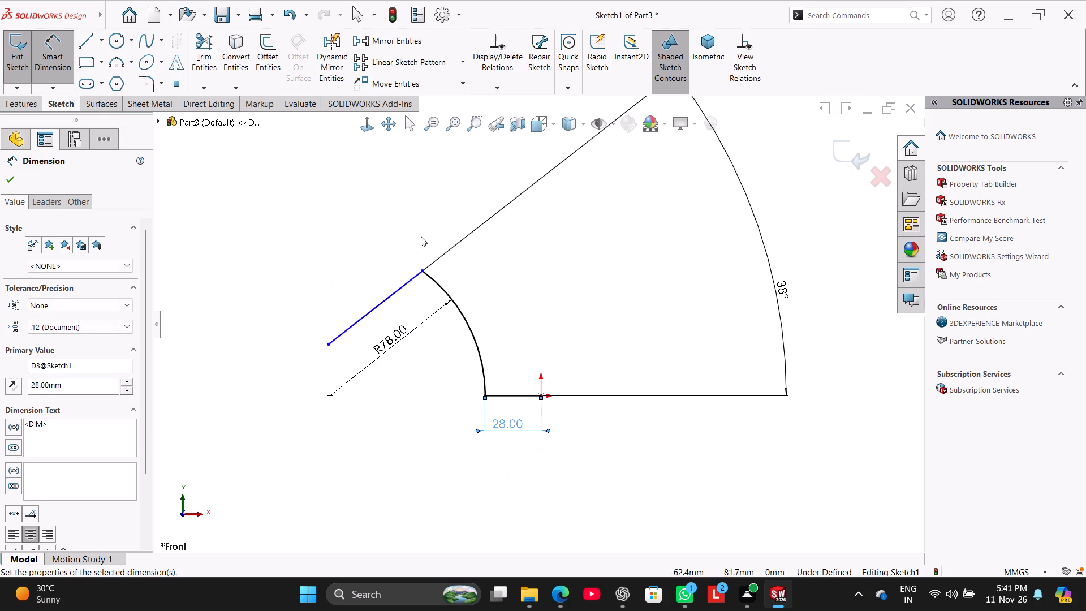
click(456, 270)
Delete the 78 mm radius dimension from the arc.
right_click(390, 337)
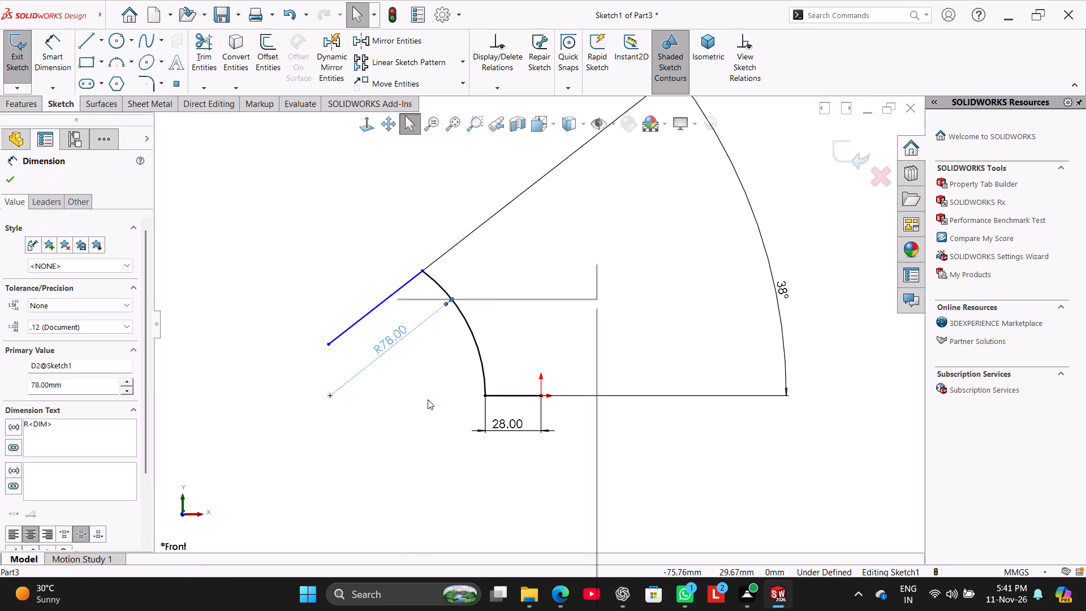
click(439, 457)
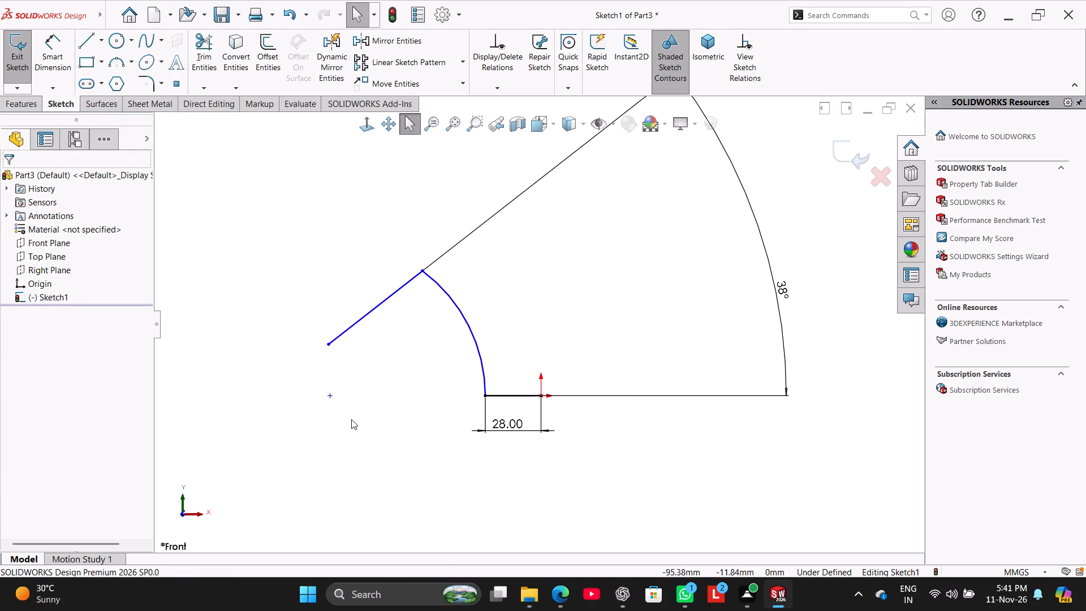
Move the angled line's free end across to the other side of the arc, so the line runs up and outward toward the origin side.
click(351, 419)
drag(330, 346, 472, 260)
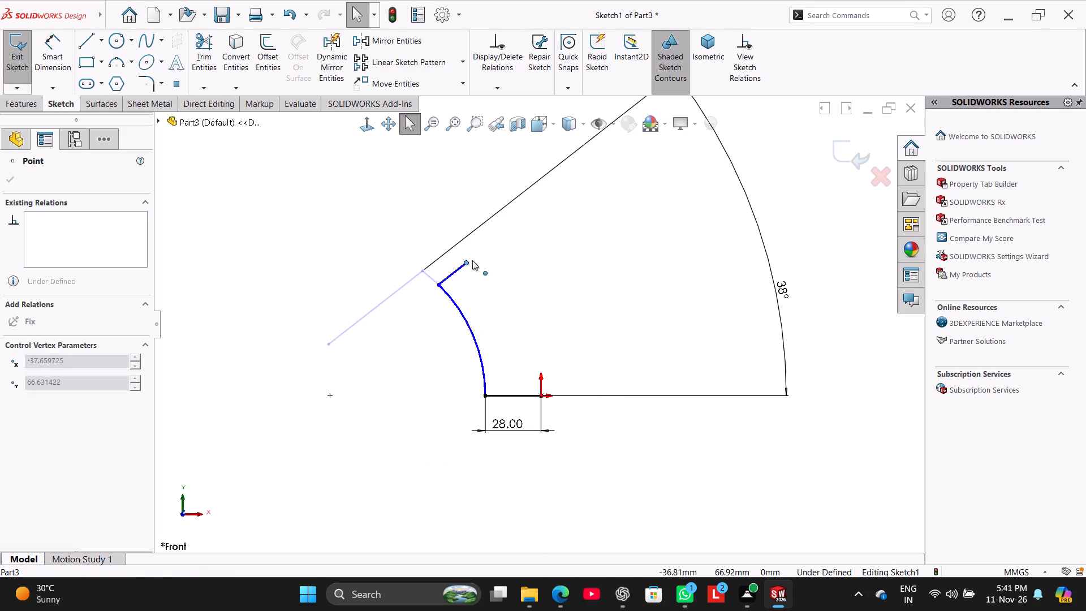
drag(472, 260, 521, 219)
click(373, 221)
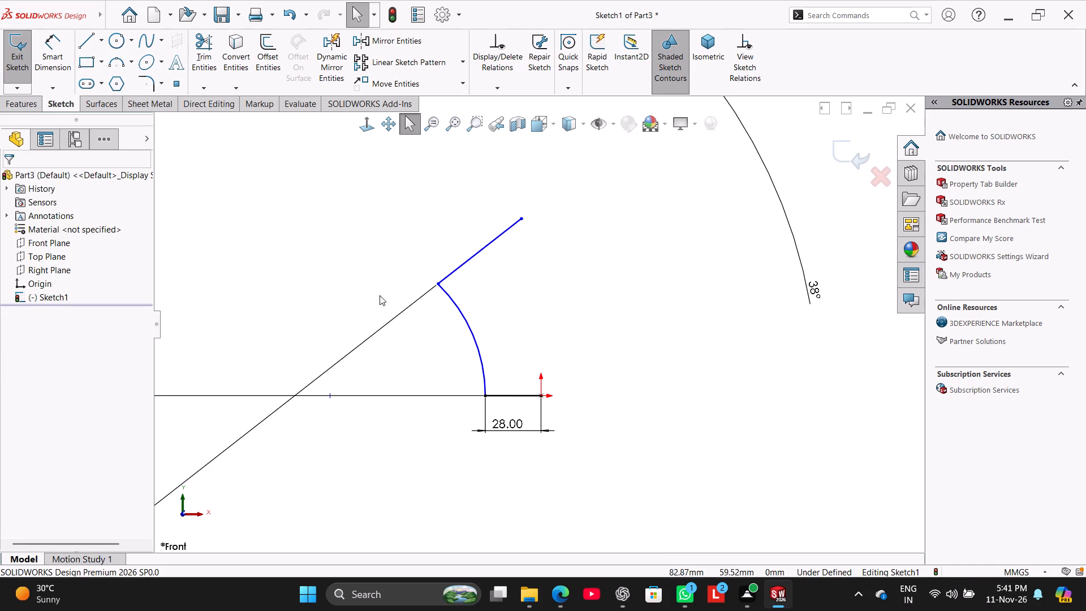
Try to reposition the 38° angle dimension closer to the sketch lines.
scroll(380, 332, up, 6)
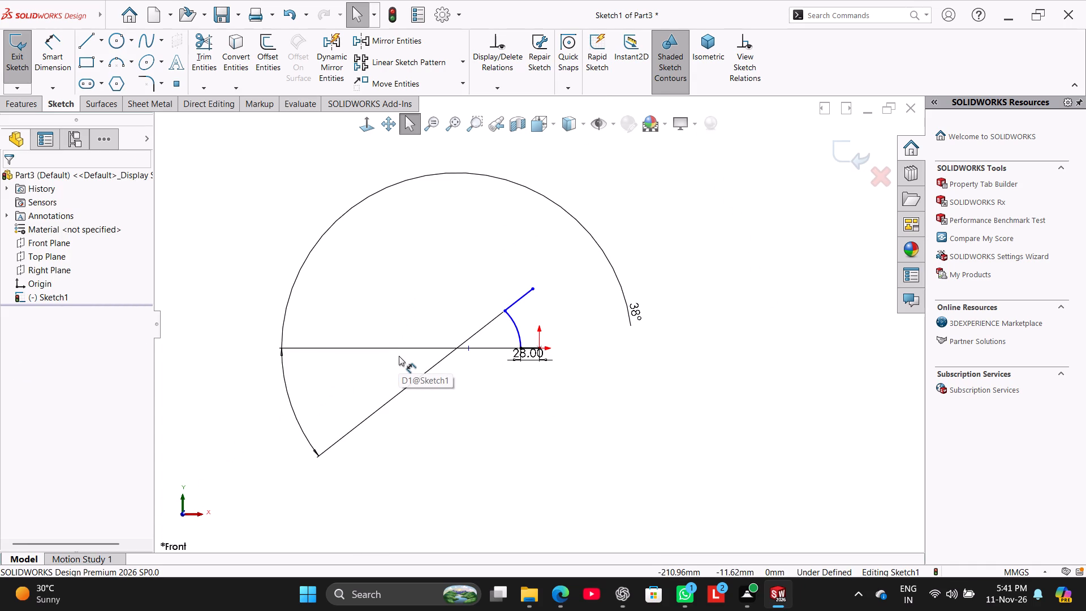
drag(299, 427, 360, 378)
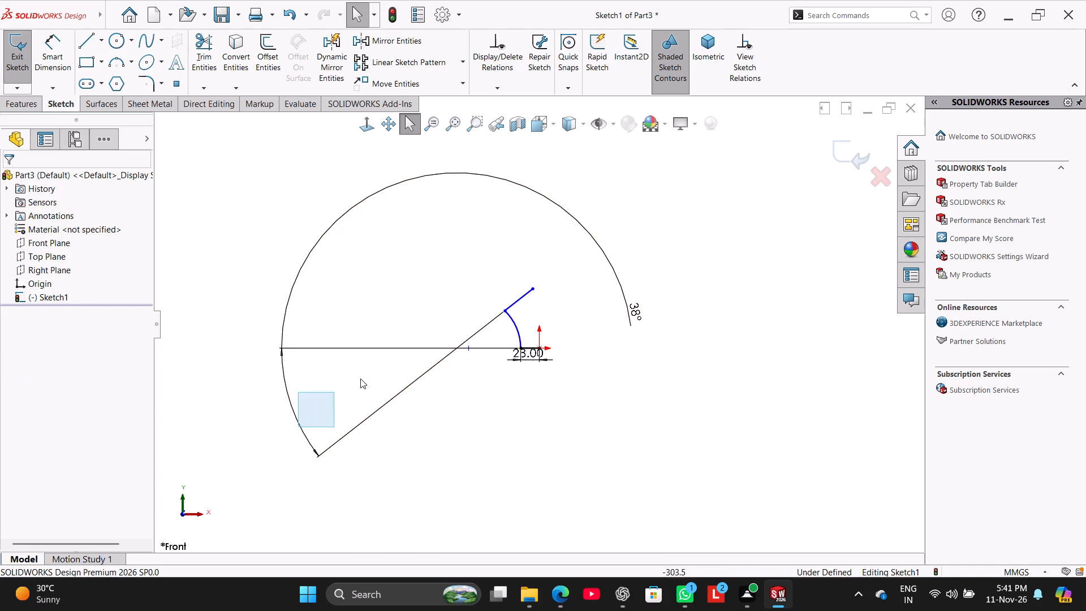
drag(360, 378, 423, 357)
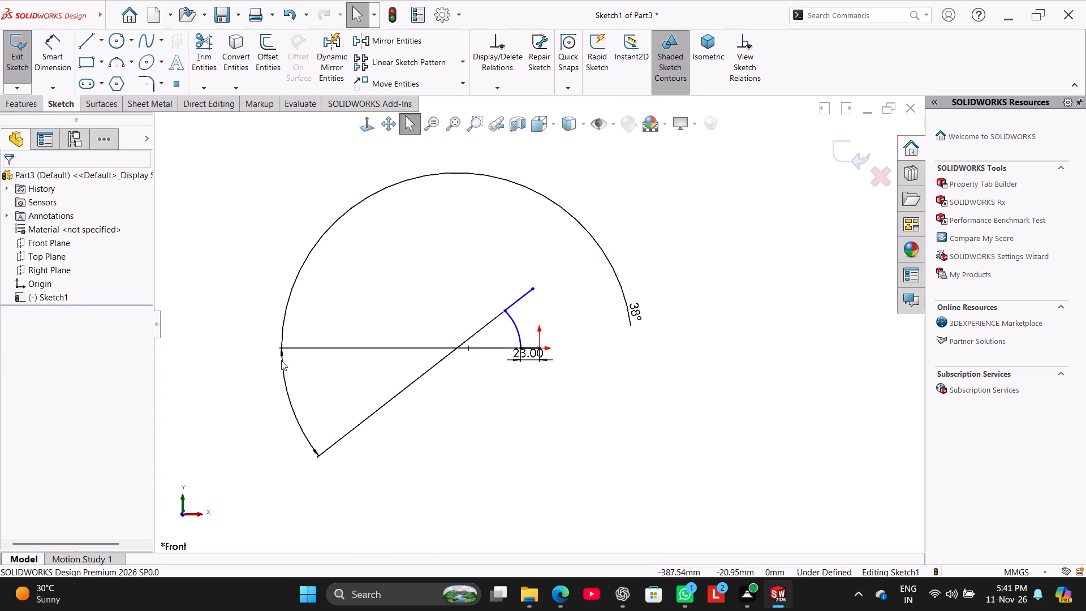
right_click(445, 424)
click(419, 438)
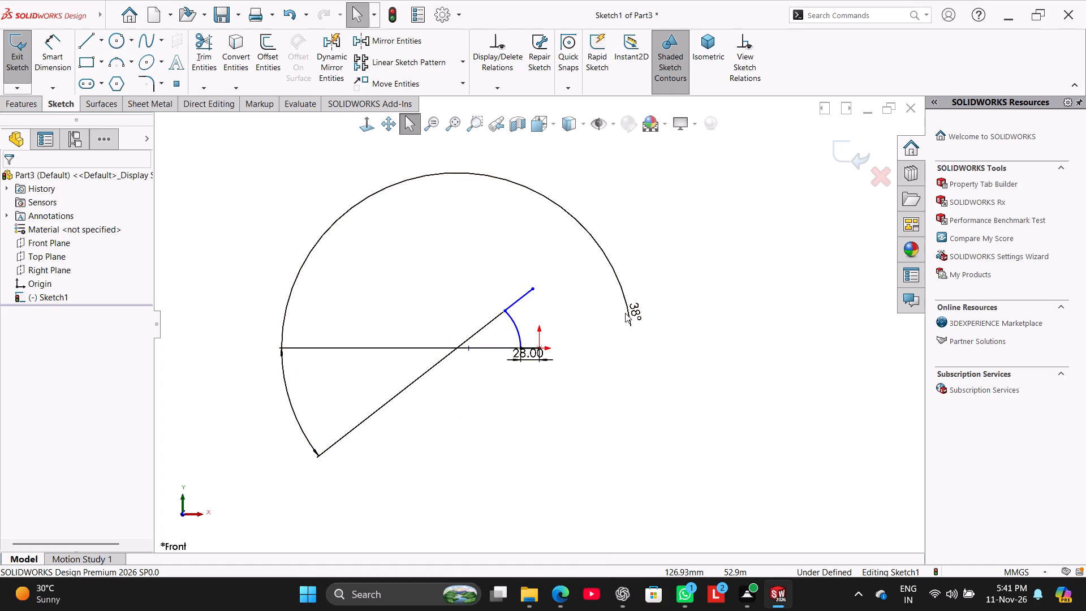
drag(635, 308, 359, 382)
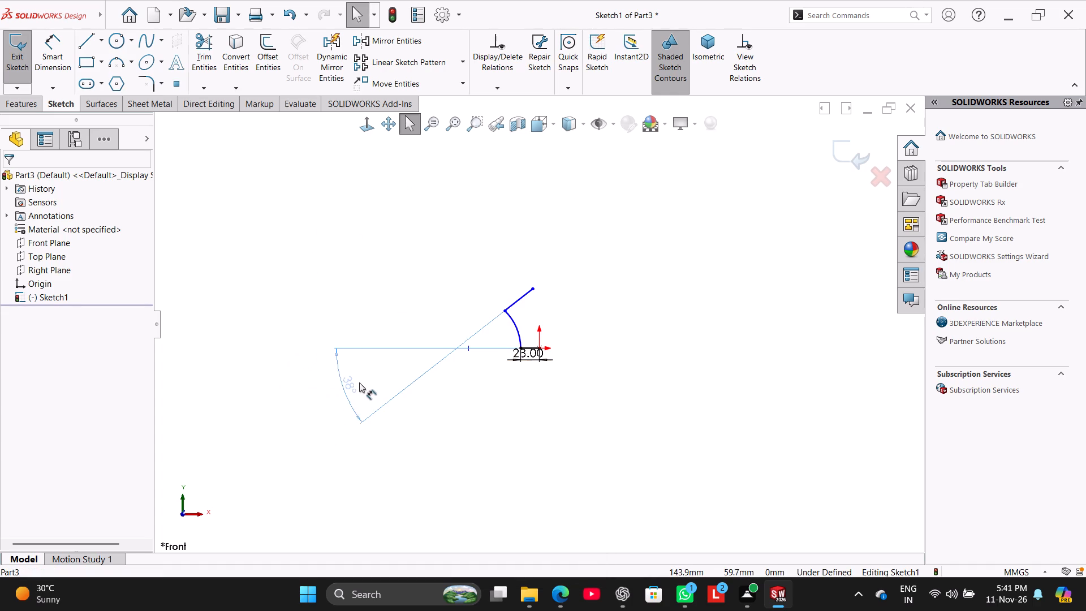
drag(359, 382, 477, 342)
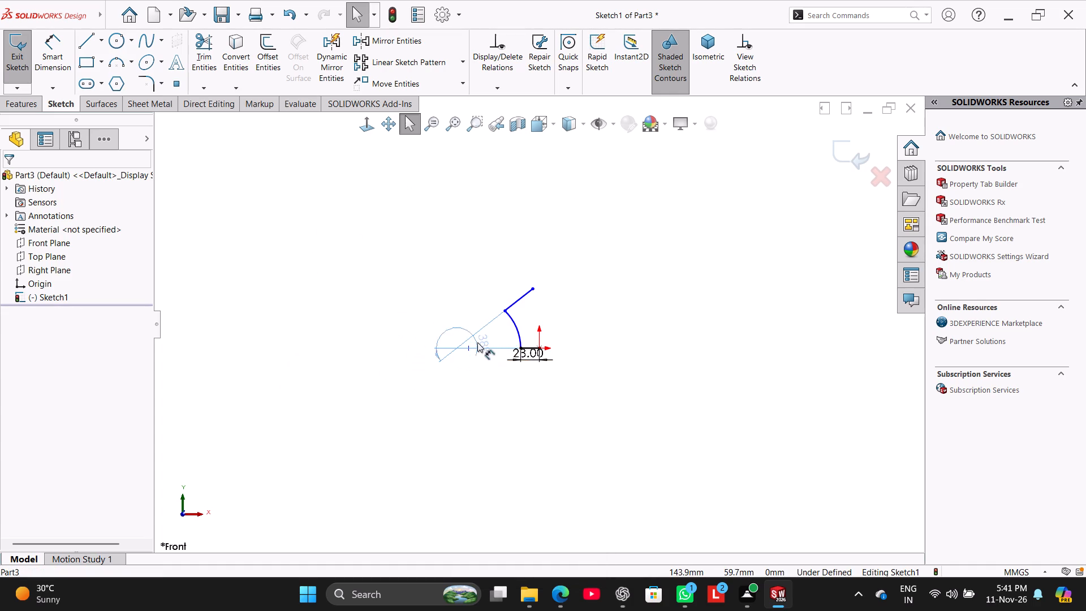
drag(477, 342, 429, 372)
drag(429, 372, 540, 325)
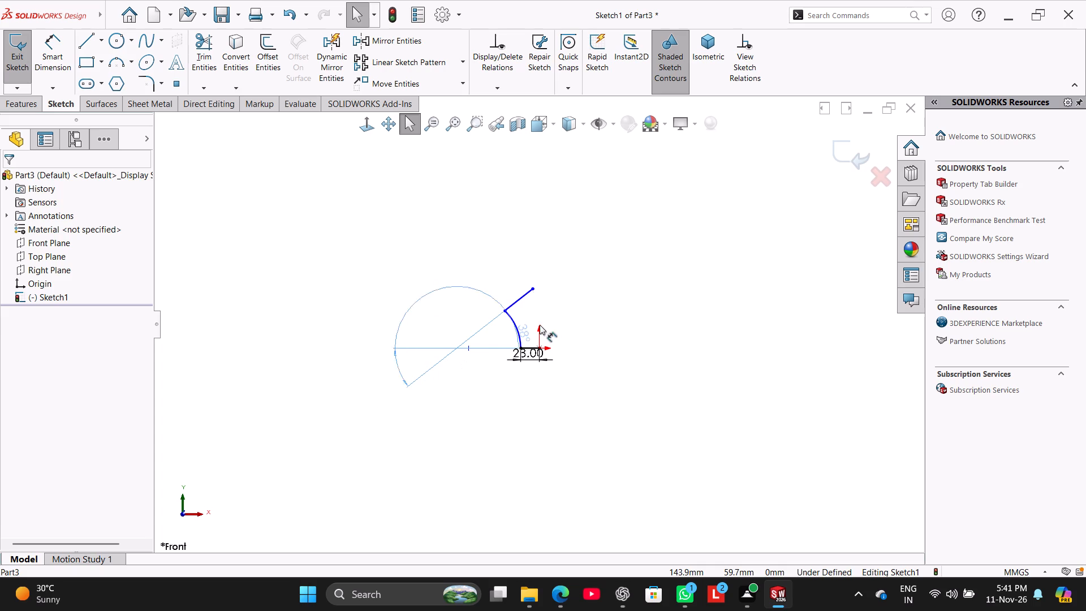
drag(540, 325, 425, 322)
Delete the 38° angle dimension.
click(54, 58)
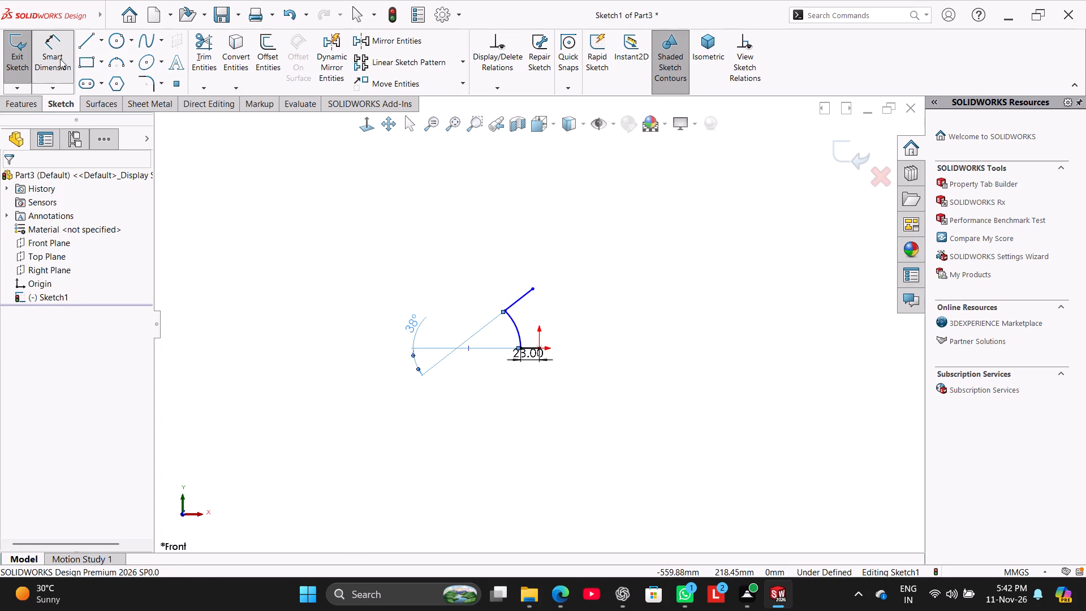
click(60, 59)
right_click(463, 347)
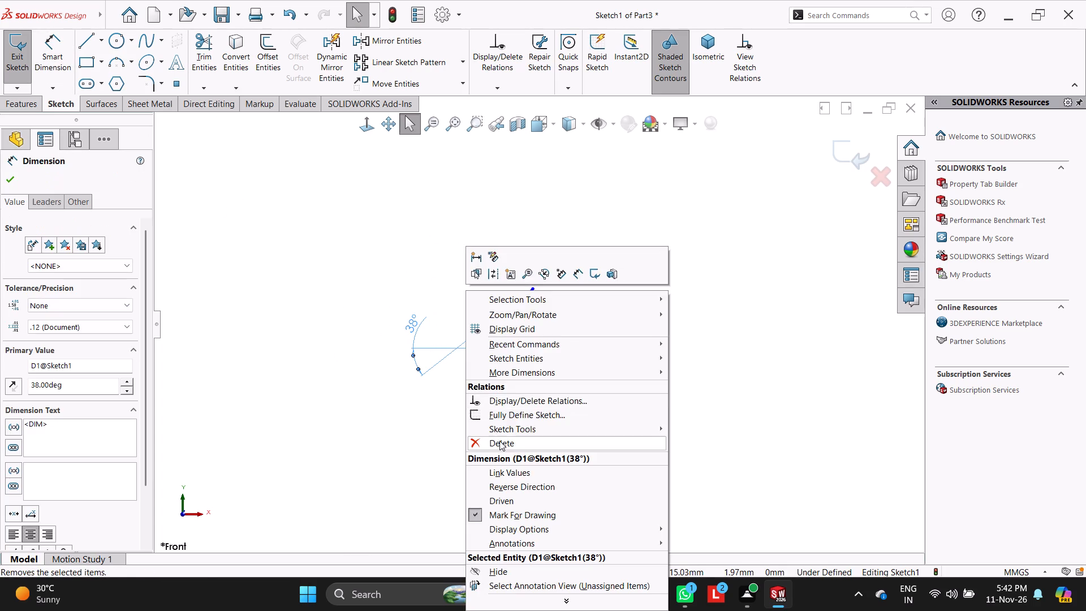
click(502, 441)
Dimension the angle between the short horizontal line and the angled line at 38°, placed on the outer side of the sketch.
click(58, 62)
scroll(518, 330, down, 3)
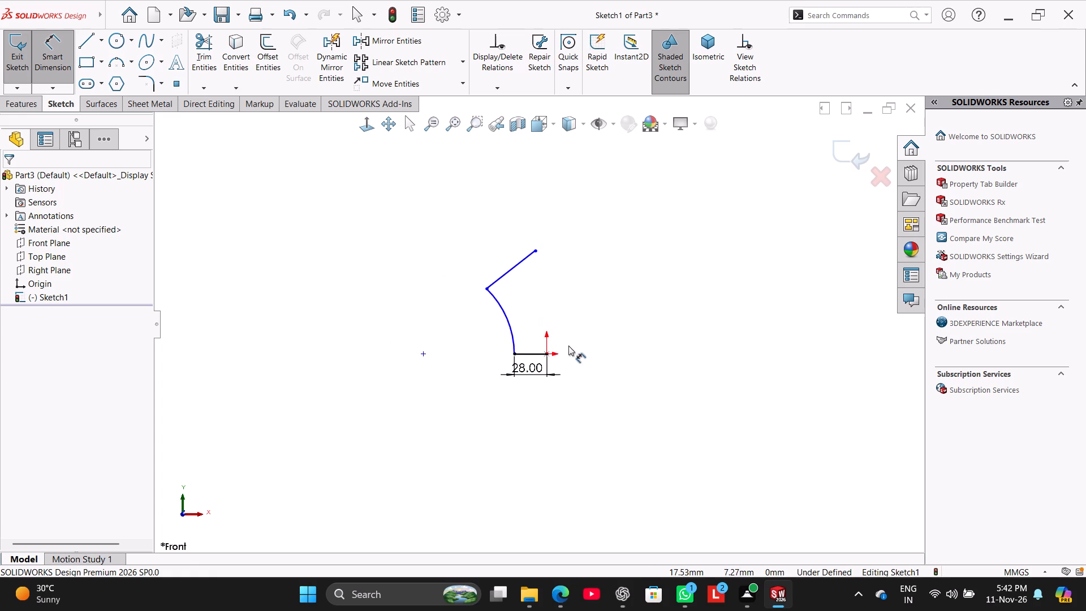
scroll(568, 346, down, 3)
click(502, 358)
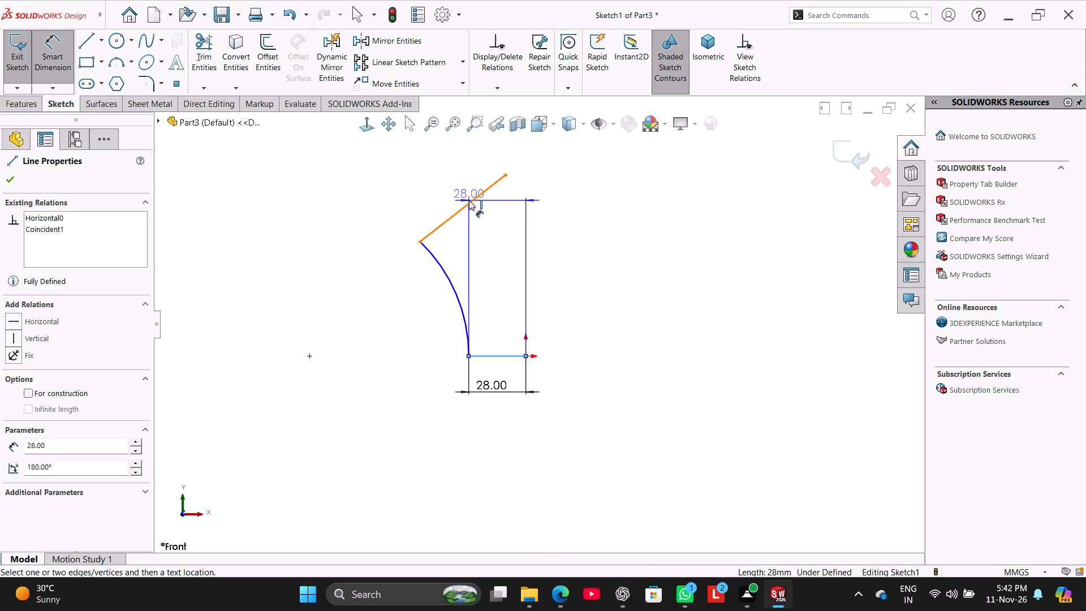
click(471, 201)
click(567, 212)
right_click(268, 265)
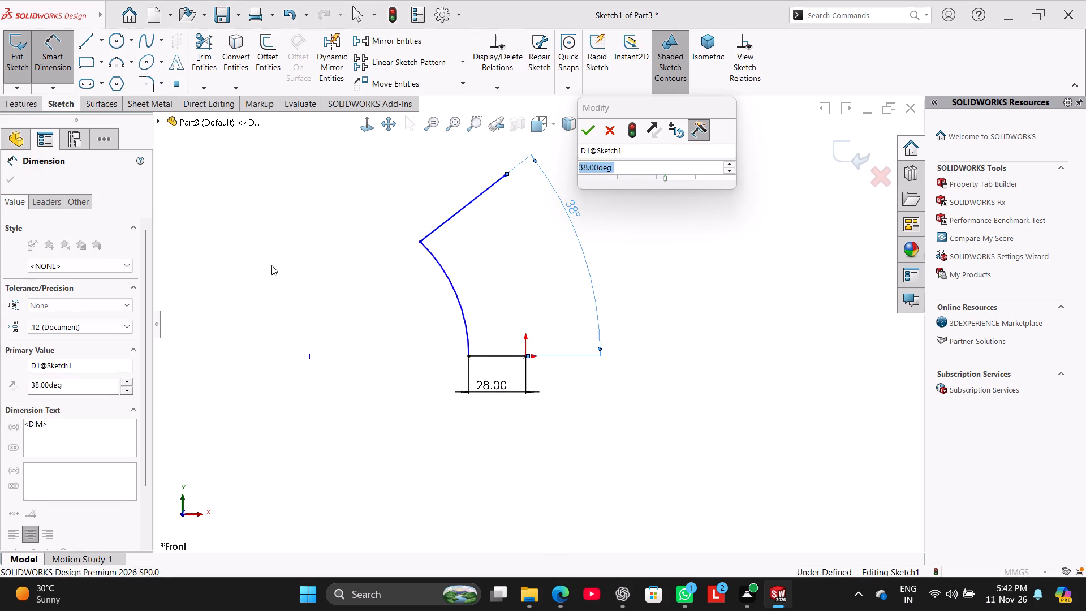
click(232, 284)
click(590, 142)
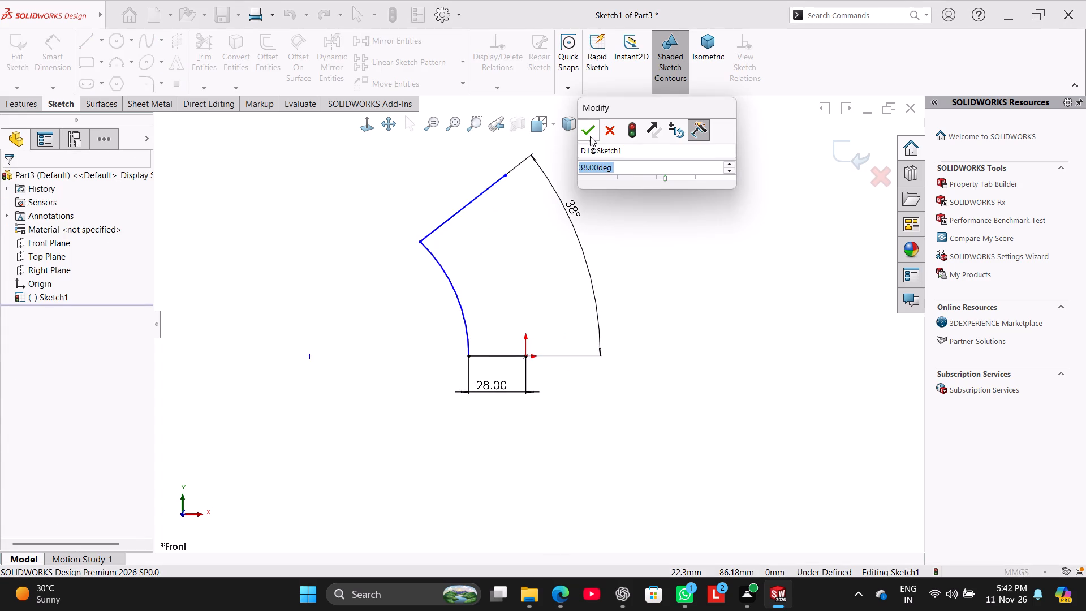
click(590, 136)
click(278, 230)
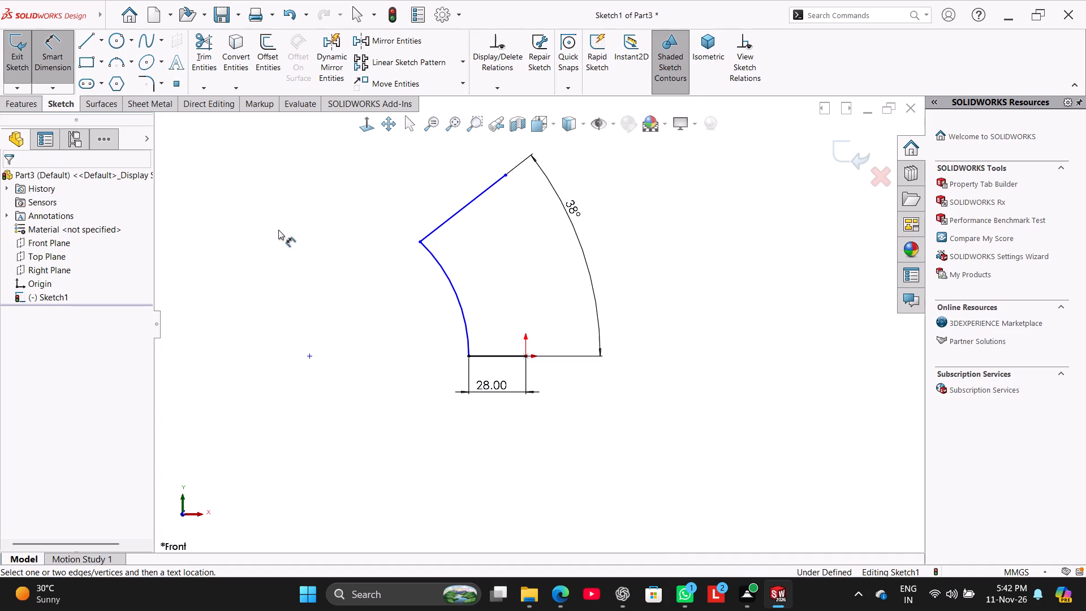
Offset the arc 11 mm in the reversed direction, toward its centre, with the offset dimension added.
scroll(360, 295, up, 2)
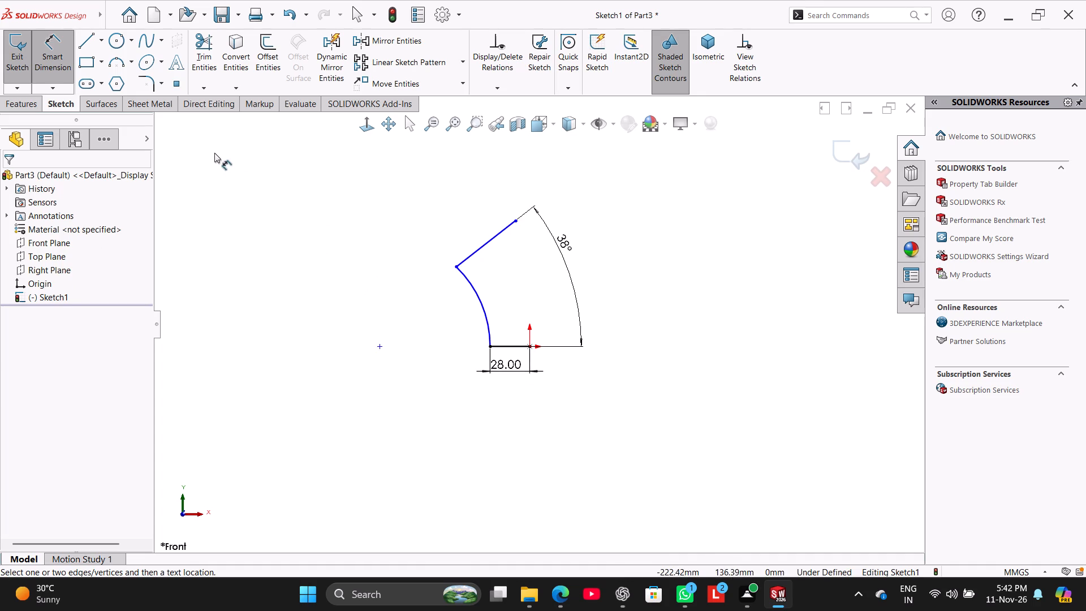
click(272, 64)
click(474, 289)
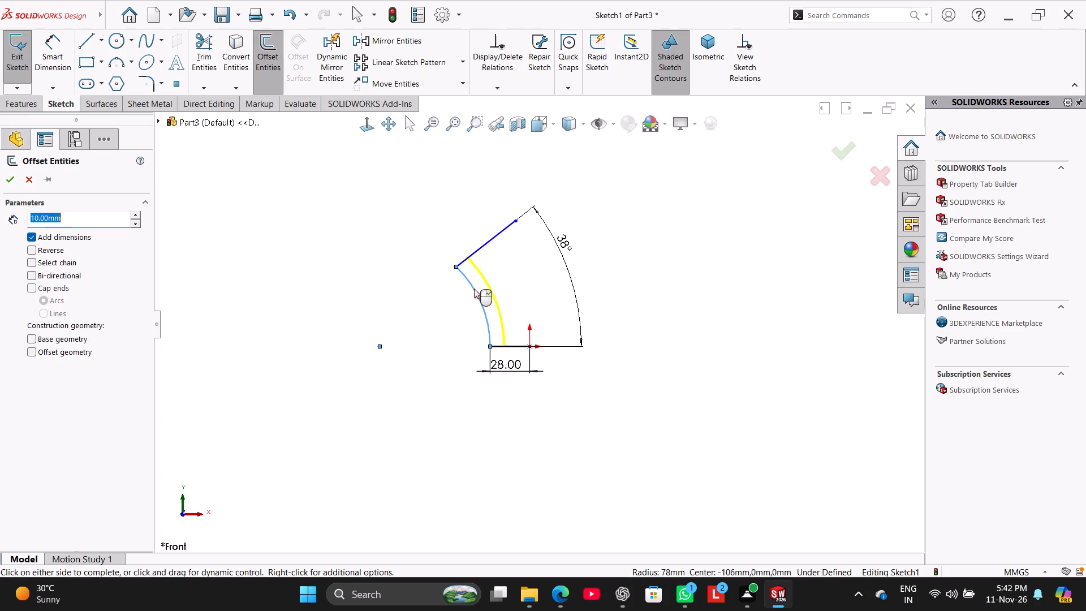
click(62, 249)
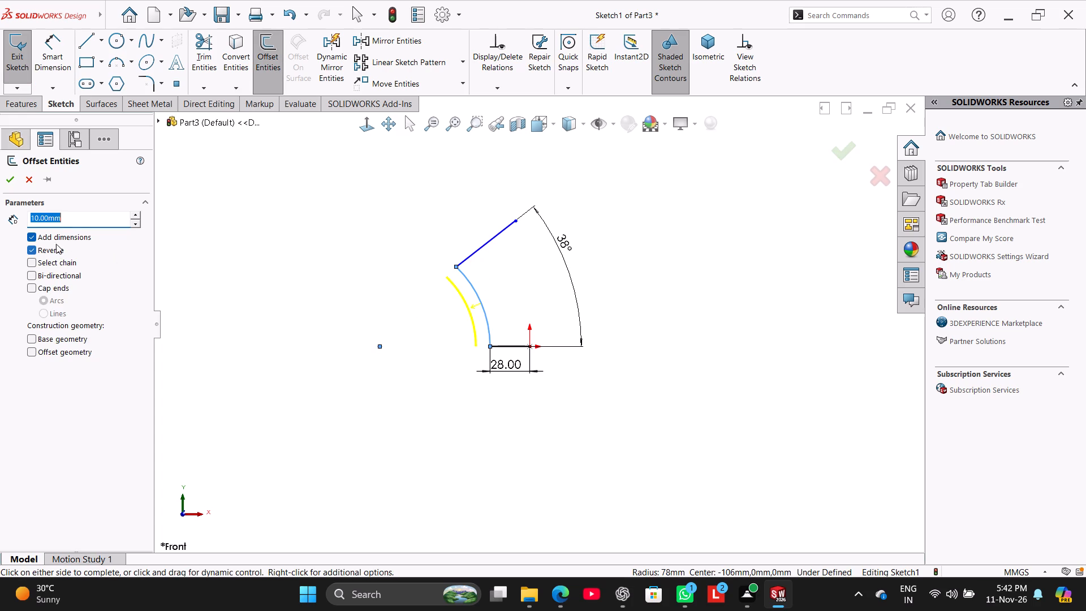
text(11)
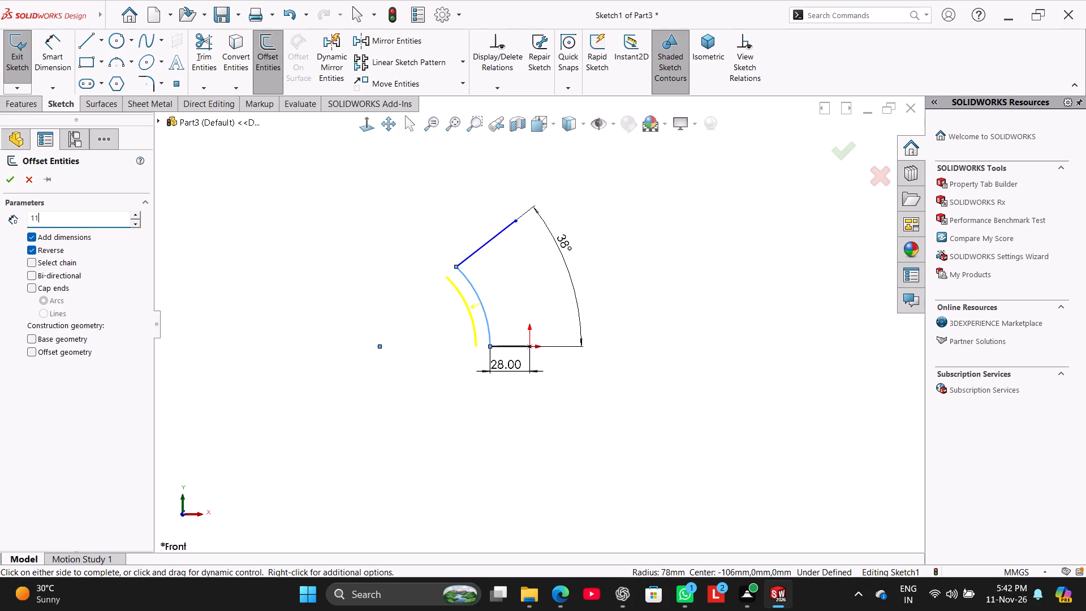
key(Return)
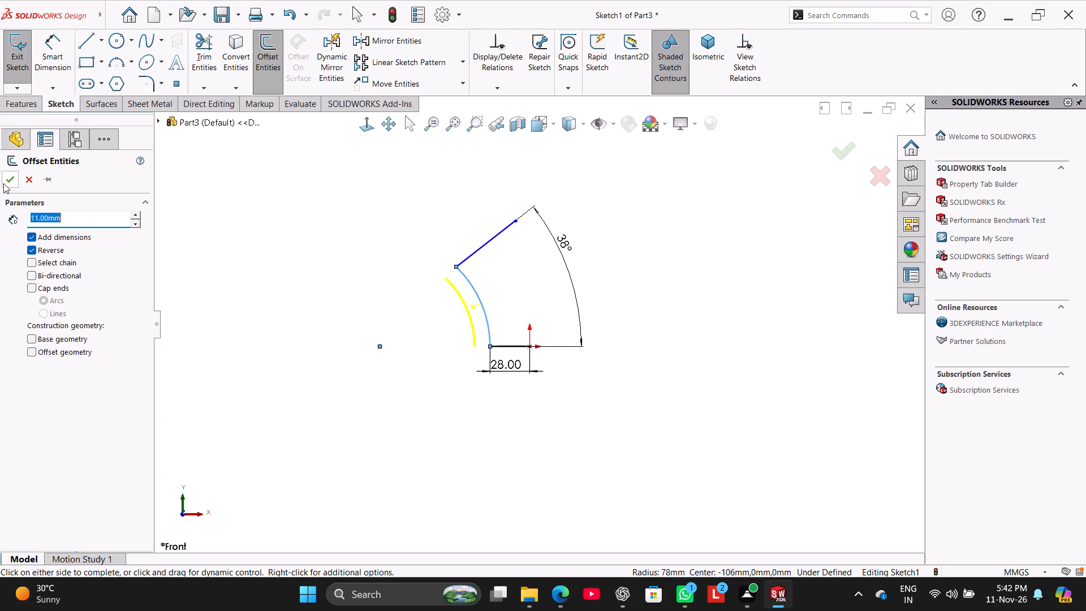
click(5, 182)
Dimension the inner offset arc's radius as 78 mm.
click(59, 58)
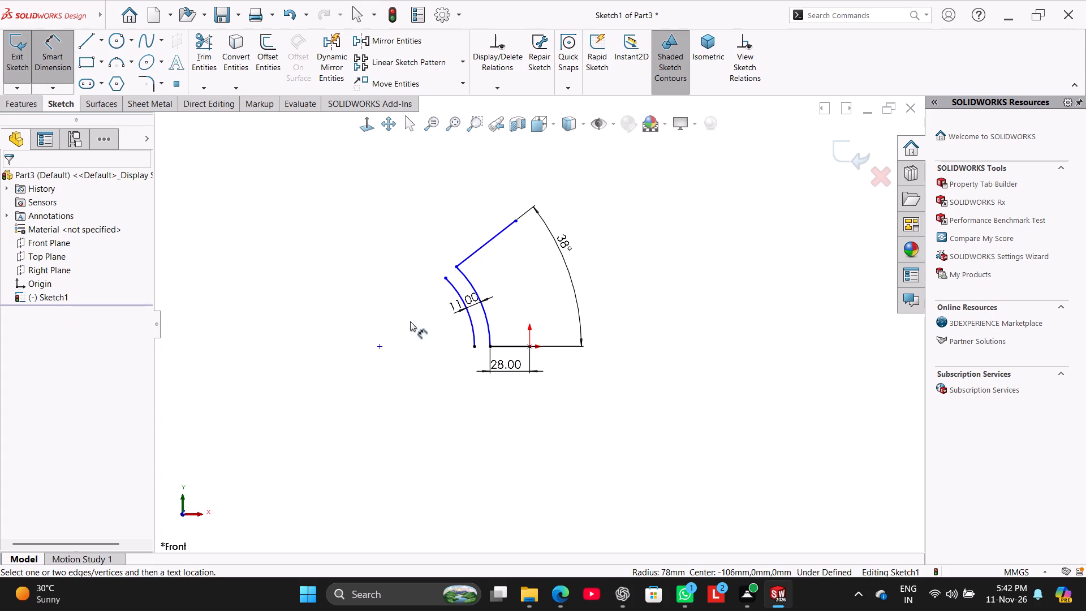
click(469, 324)
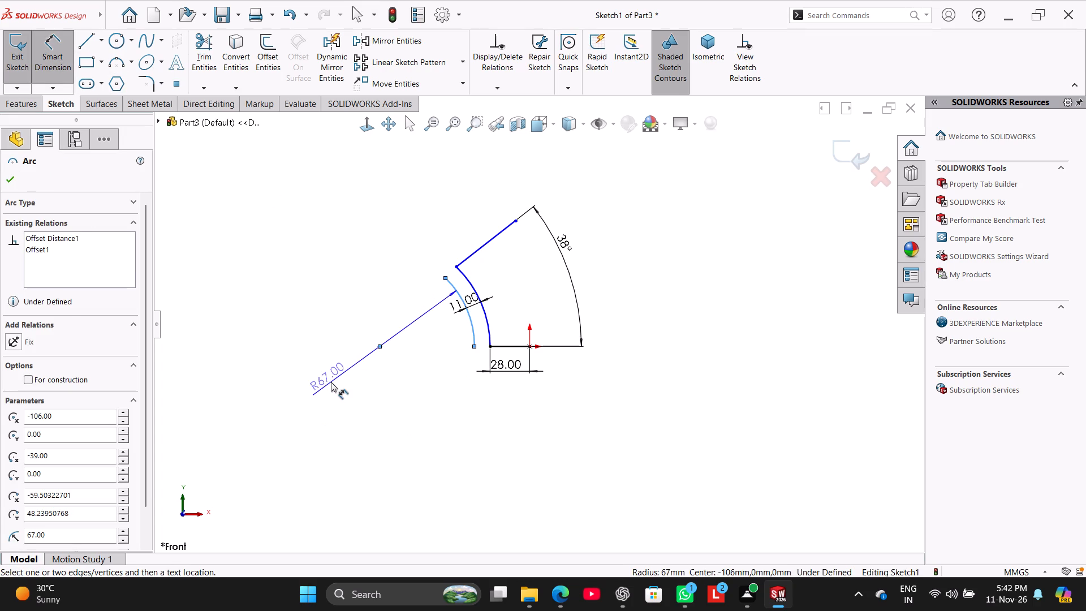
click(331, 382)
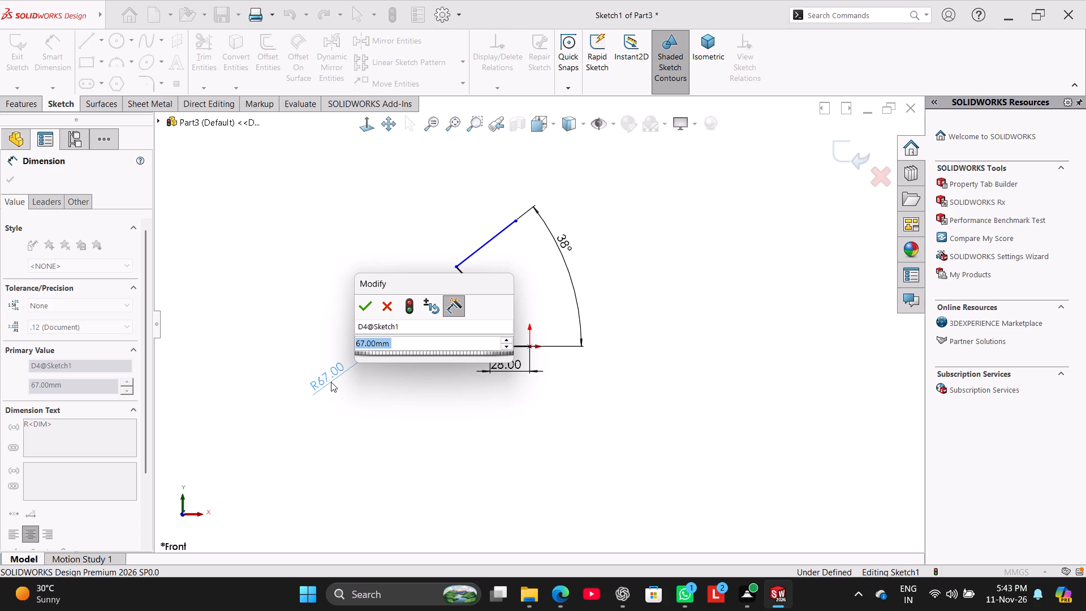
text(78)
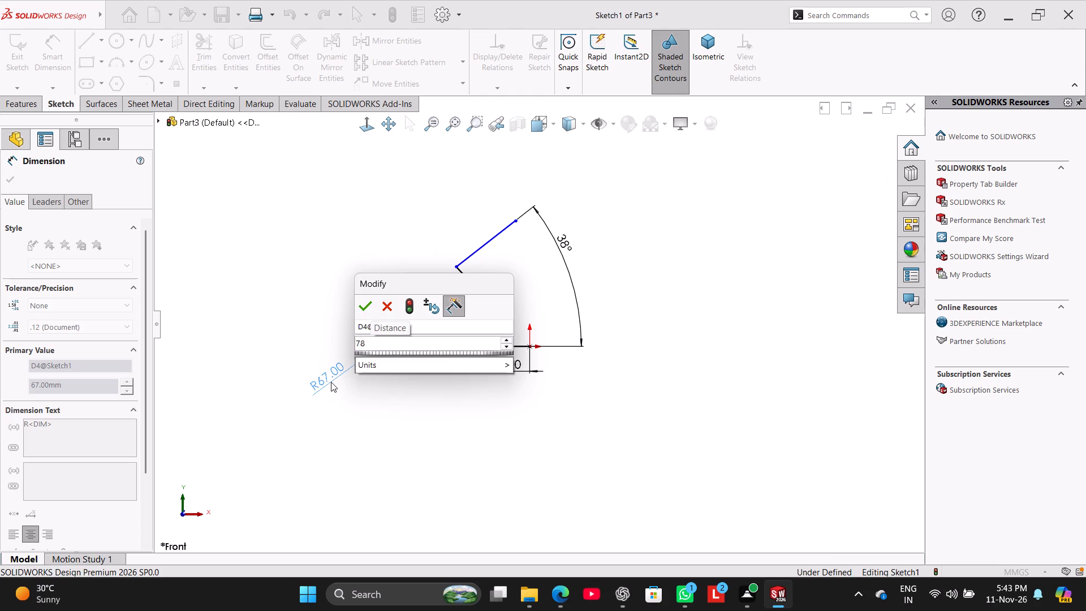
key(Return)
right_click(308, 274)
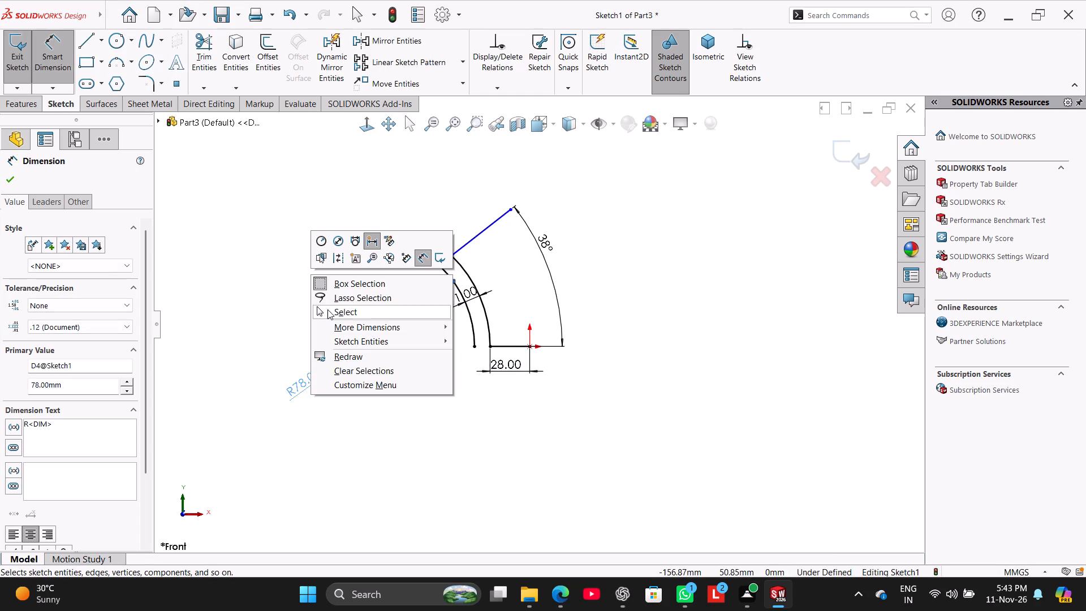
click(337, 311)
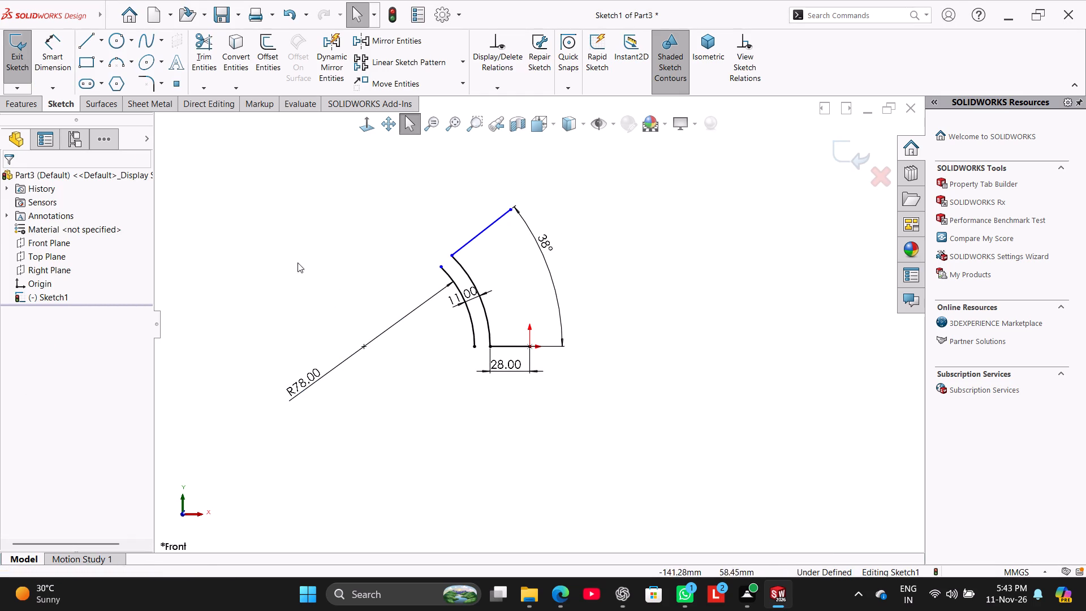
Extend the short horizontal line through the outer arc's end to meet the inner arc's lower end.
click(104, 42)
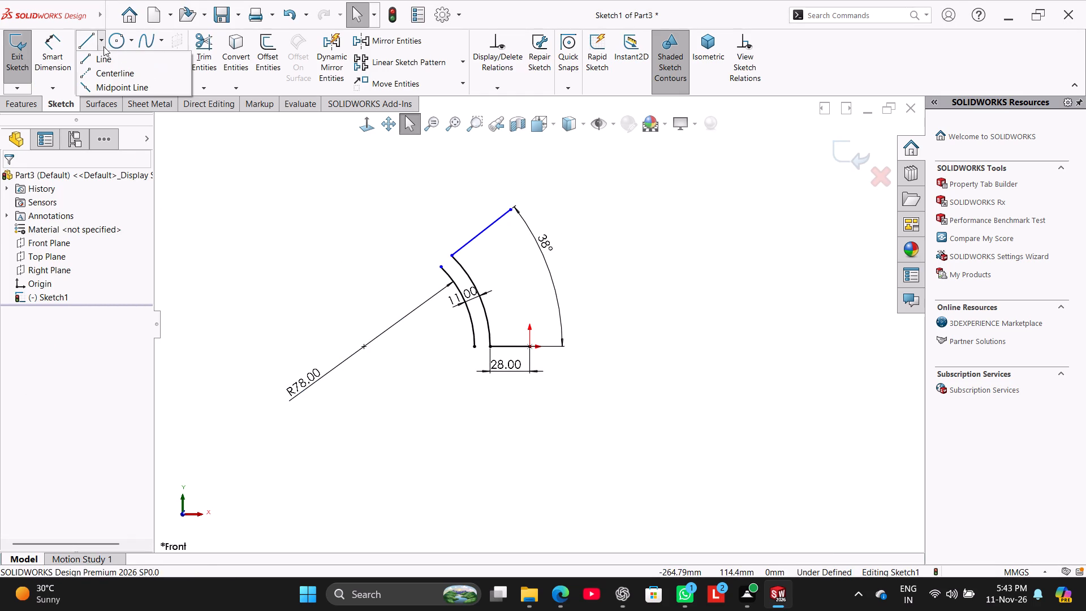
click(212, 89)
click(214, 90)
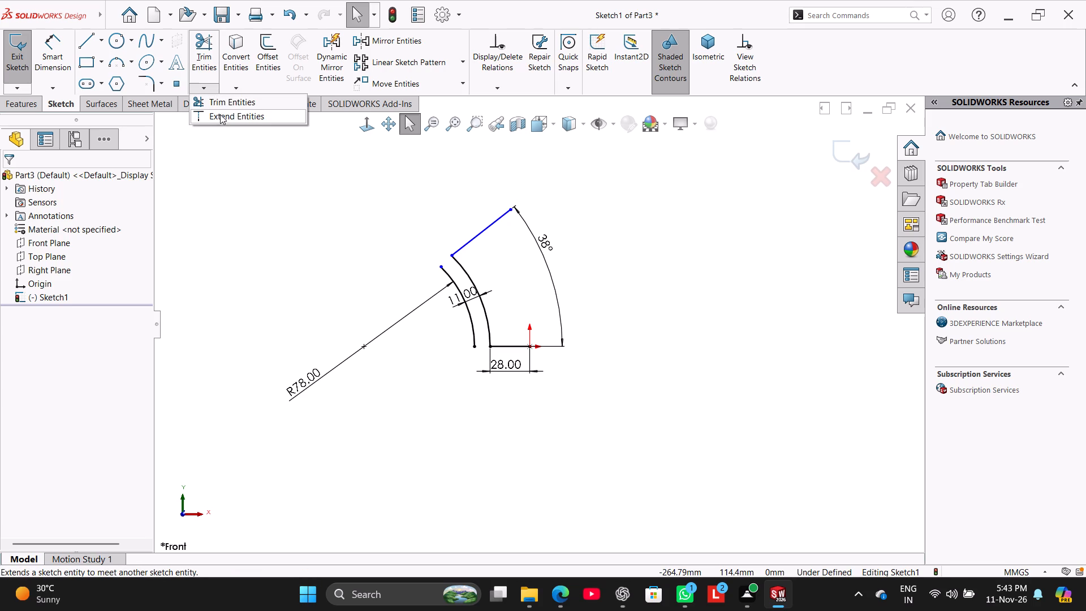
click(220, 114)
click(510, 347)
right_click(343, 278)
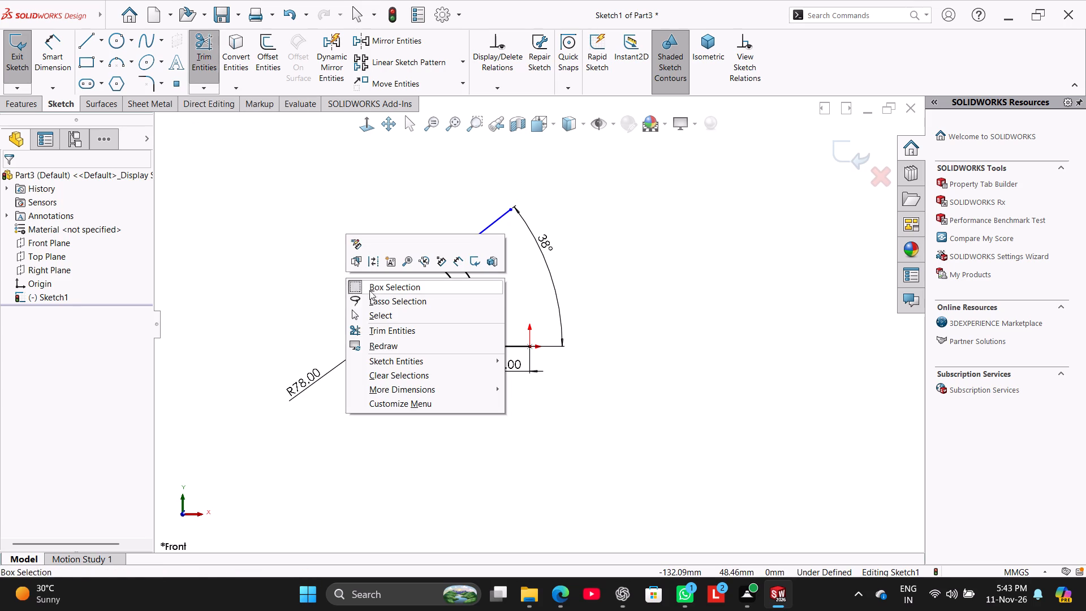
click(386, 314)
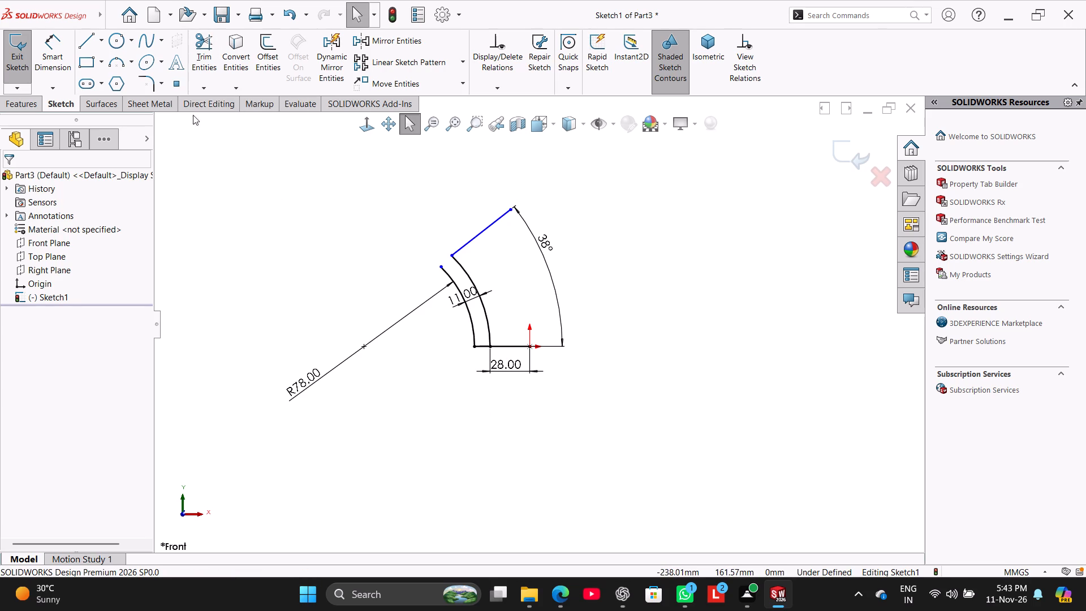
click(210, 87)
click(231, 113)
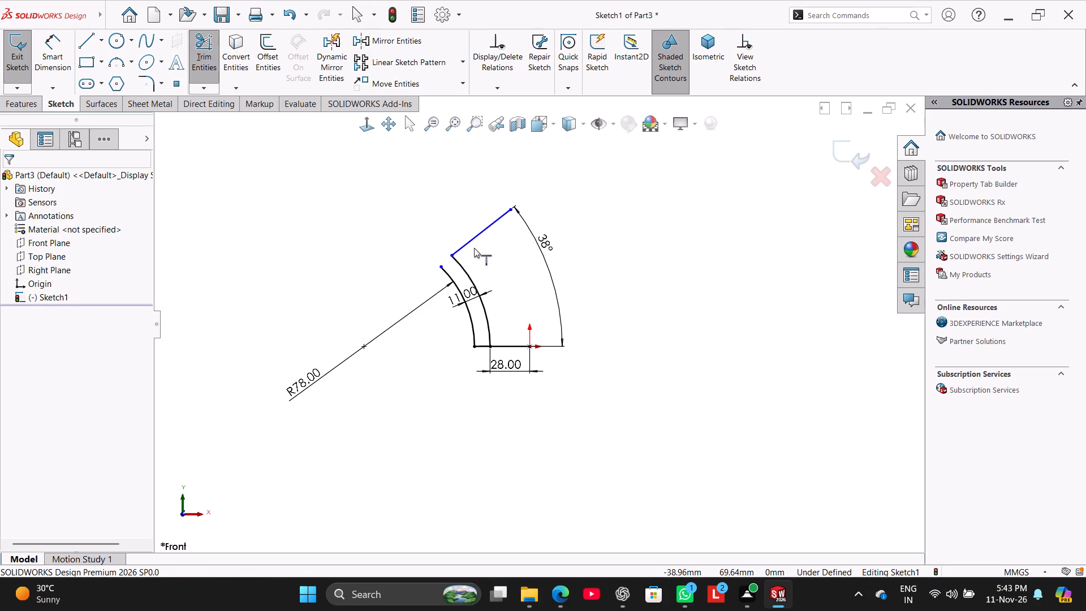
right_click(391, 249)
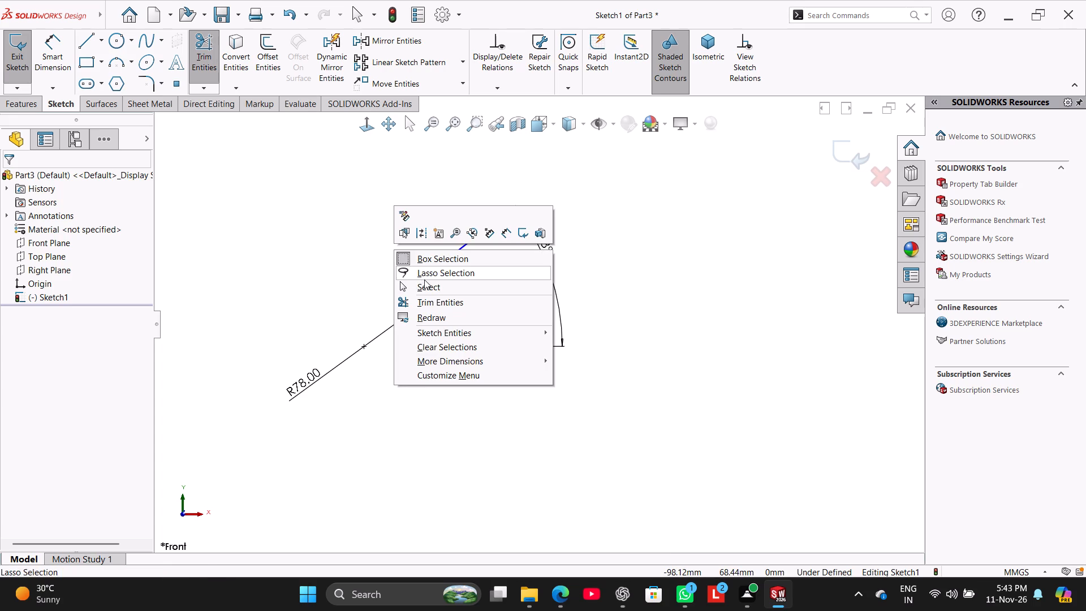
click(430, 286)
Lengthen the inner arc by moving its upper free endpoint to about X -79 mm, Y 68 mm.
drag(440, 264, 415, 253)
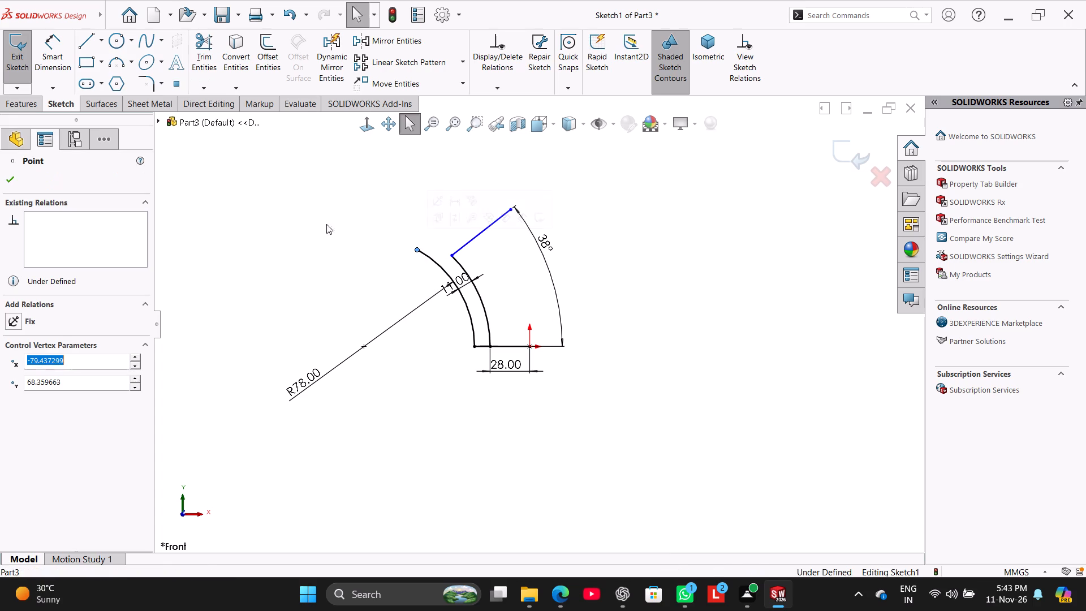
Extend the angled line's lower end to meet the inner arc.
click(208, 91)
click(225, 120)
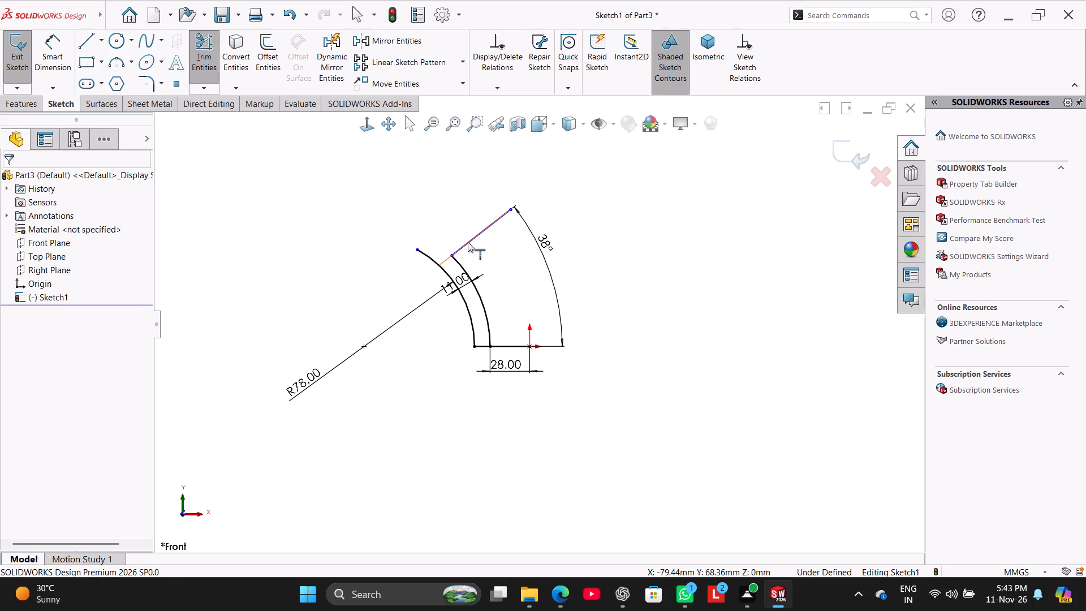
click(468, 242)
right_click(324, 242)
click(360, 275)
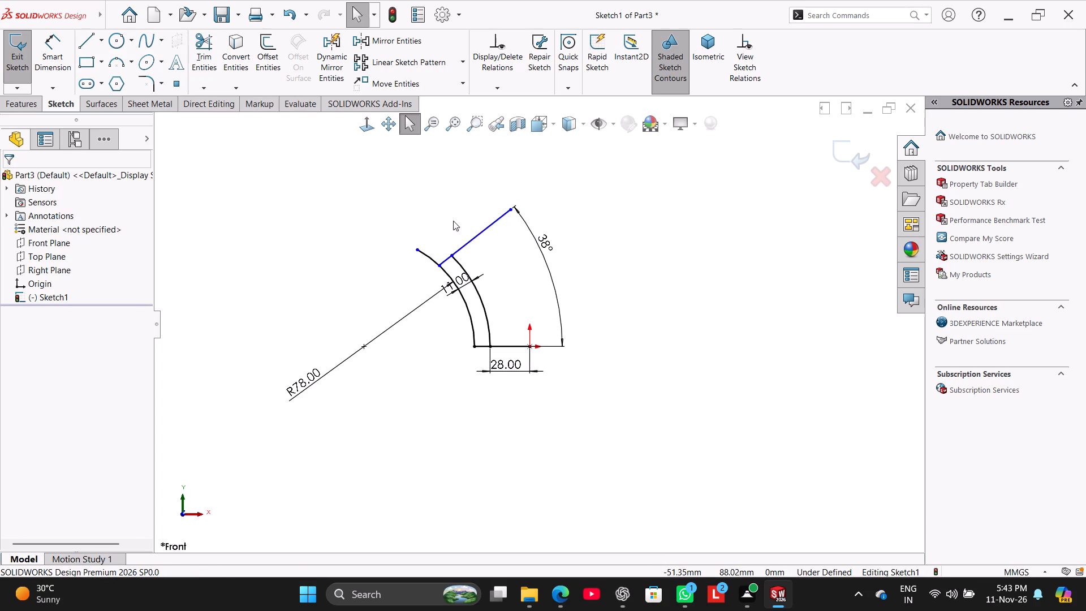
Trim the inner arc's free end that projects beyond the angled line.
click(202, 49)
drag(428, 231, 415, 262)
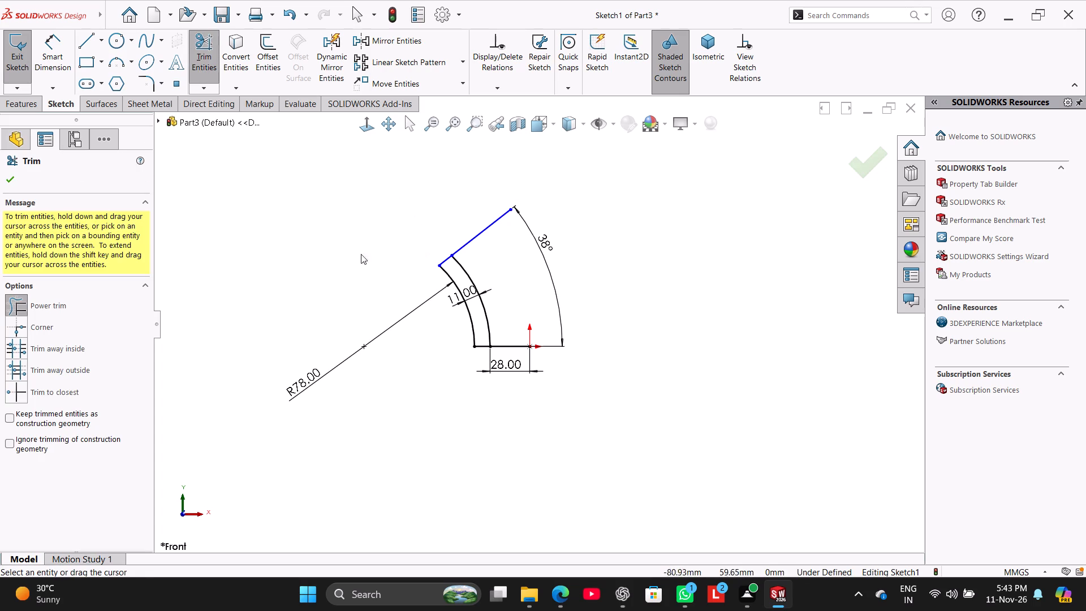
right_click(257, 218)
click(300, 257)
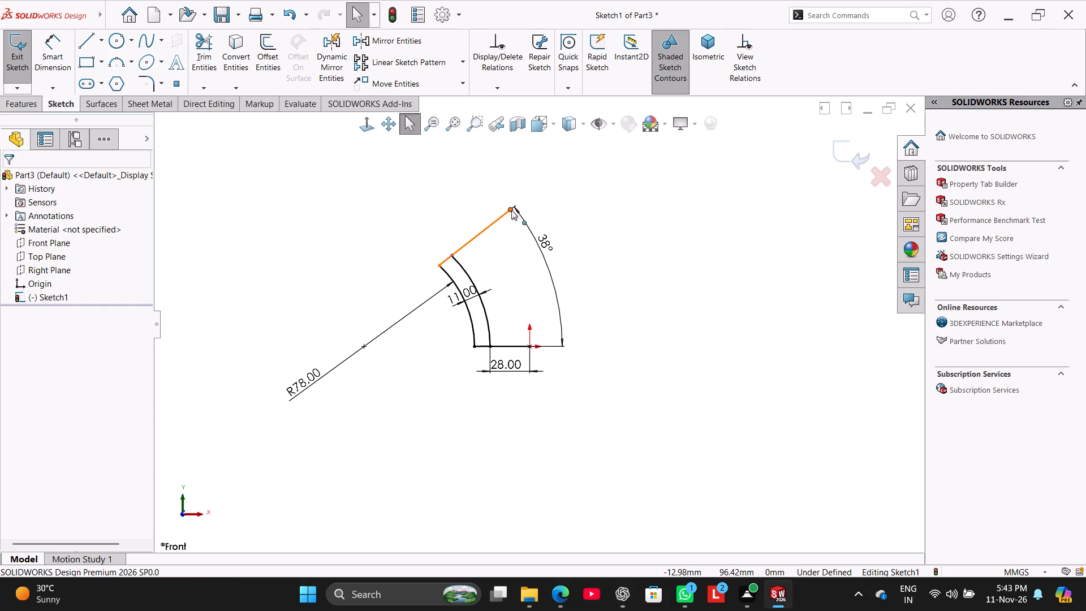
Shift the angled line slightly upward by its free endpoint and reattach the outer arc's upper endpoint onto the line.
drag(511, 210, 512, 199)
click(287, 232)
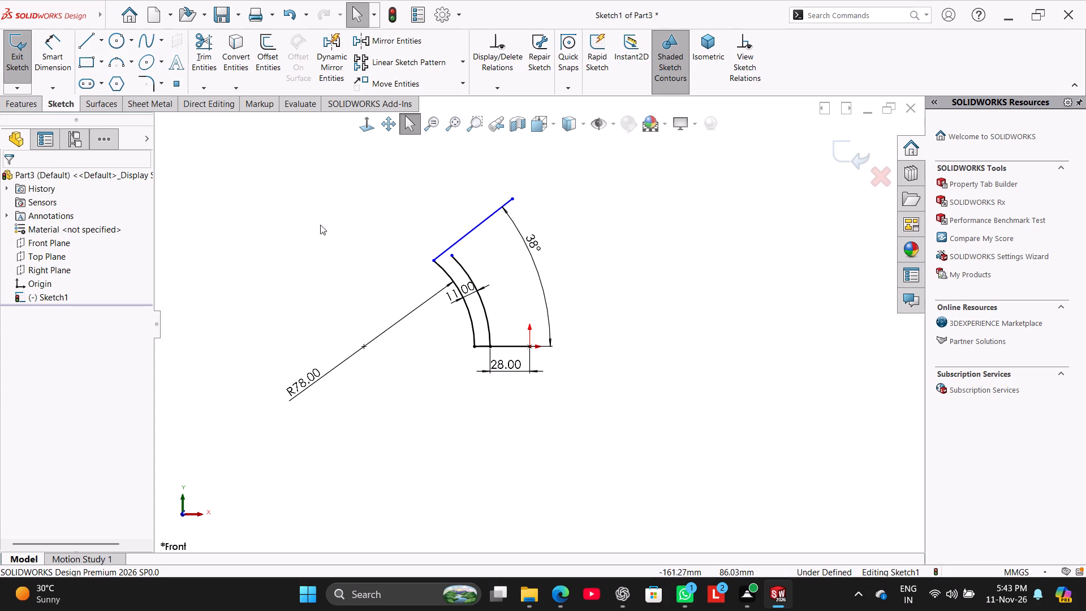
drag(451, 255, 465, 259)
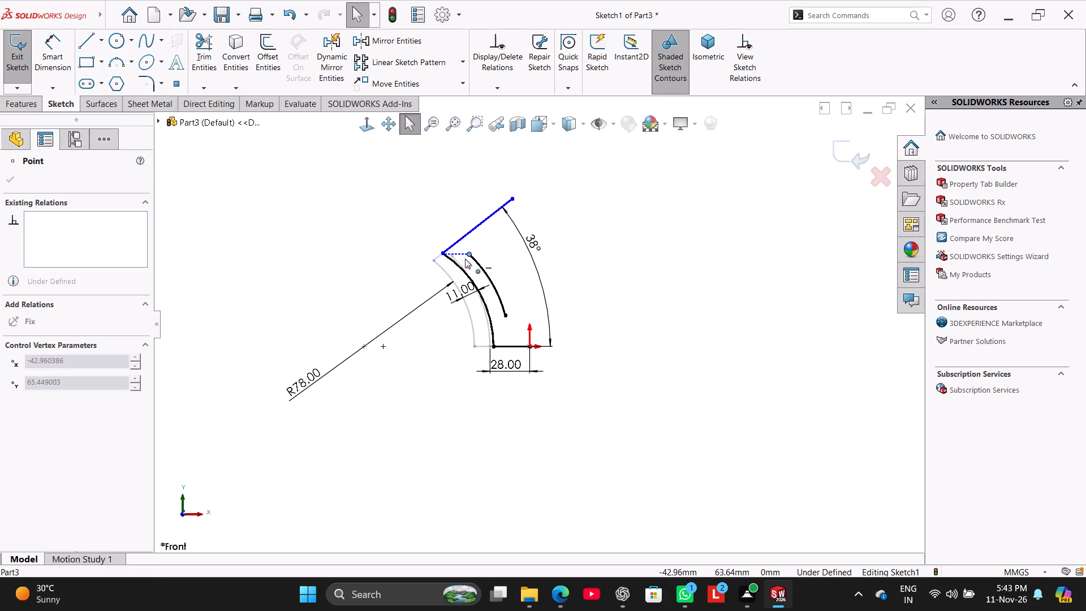
drag(465, 259, 438, 255)
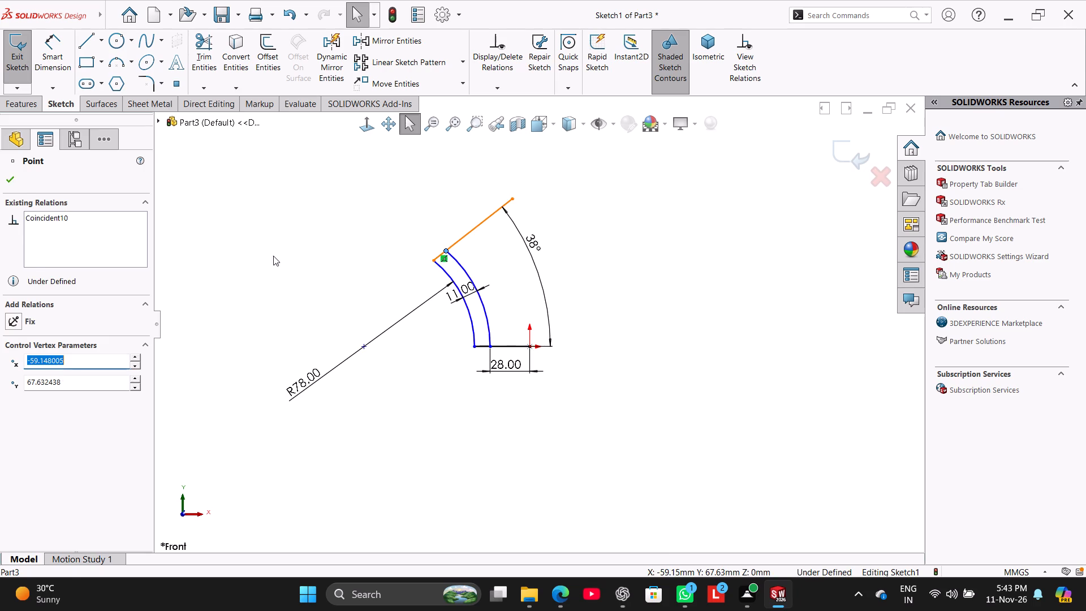
click(275, 250)
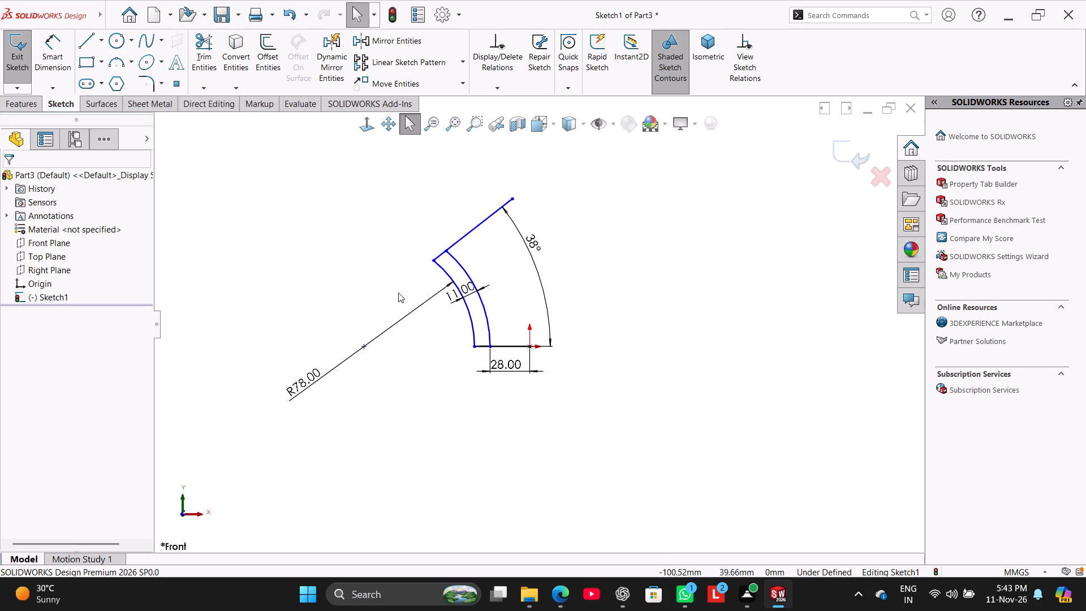
Attach the outer arc's lower endpoint to the short horizontal line through the origin.
click(436, 362)
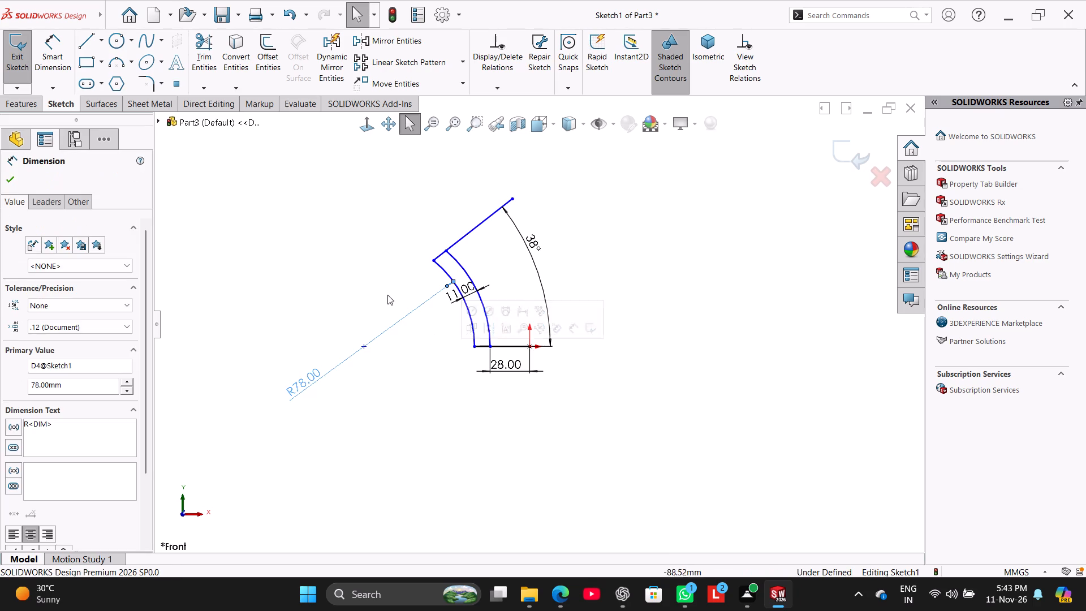
click(340, 259)
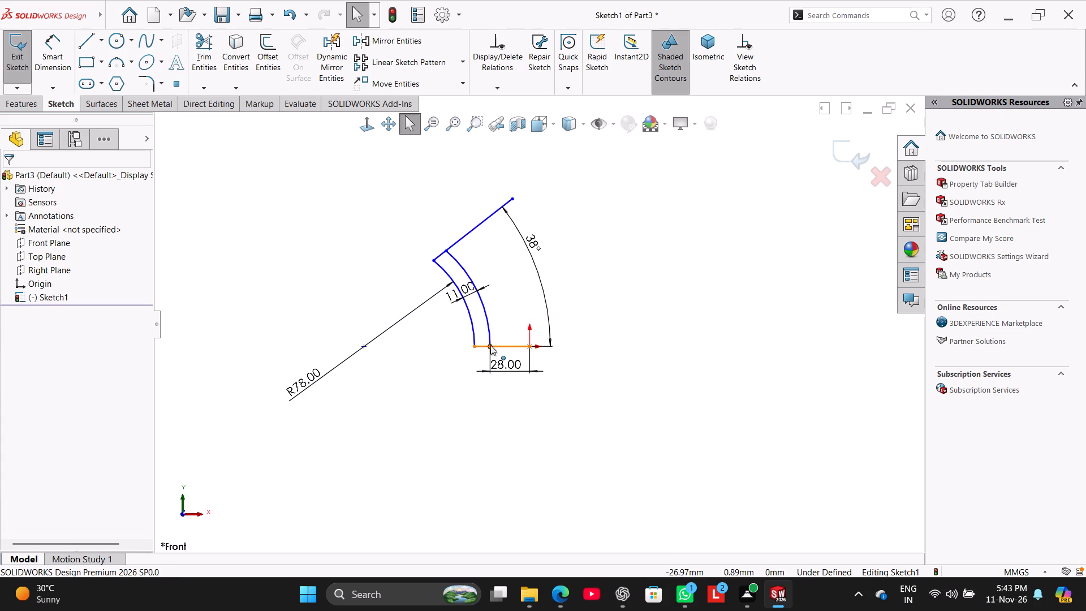
drag(490, 345, 515, 348)
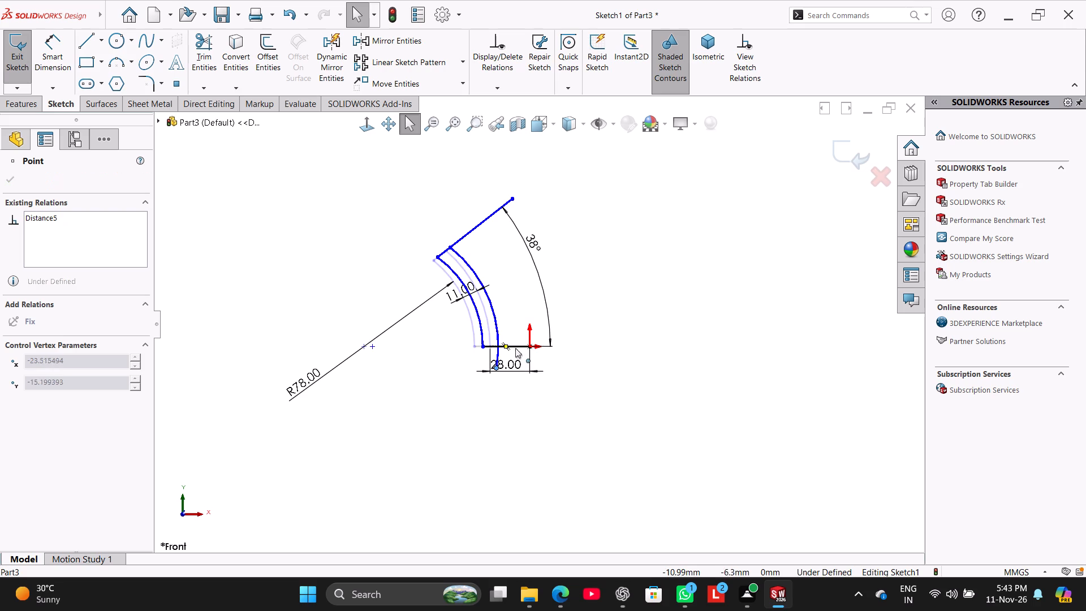
drag(515, 348, 518, 345)
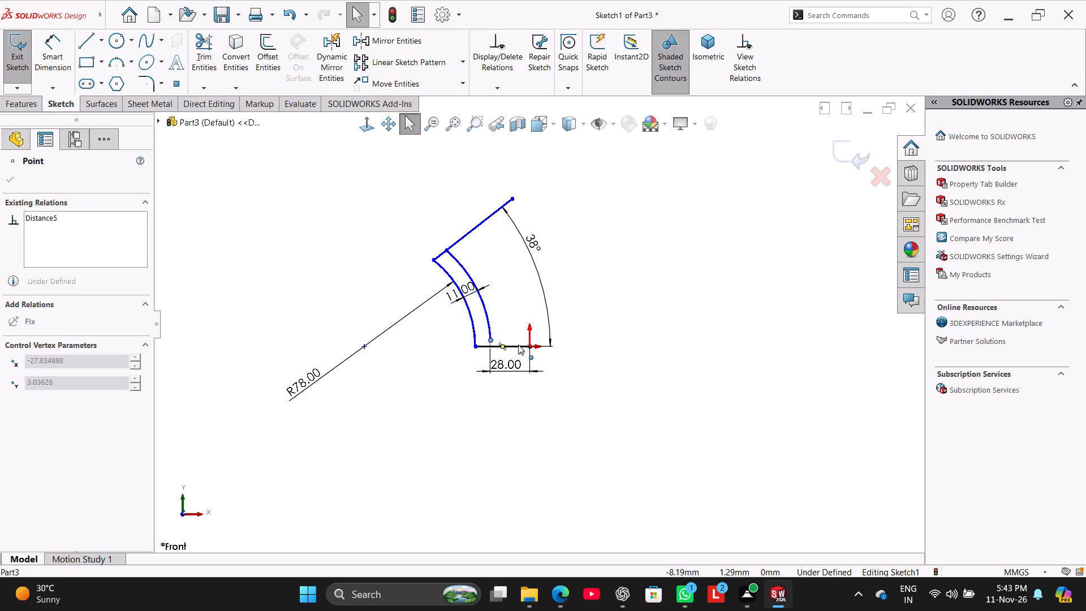
drag(518, 345, 518, 347)
click(396, 385)
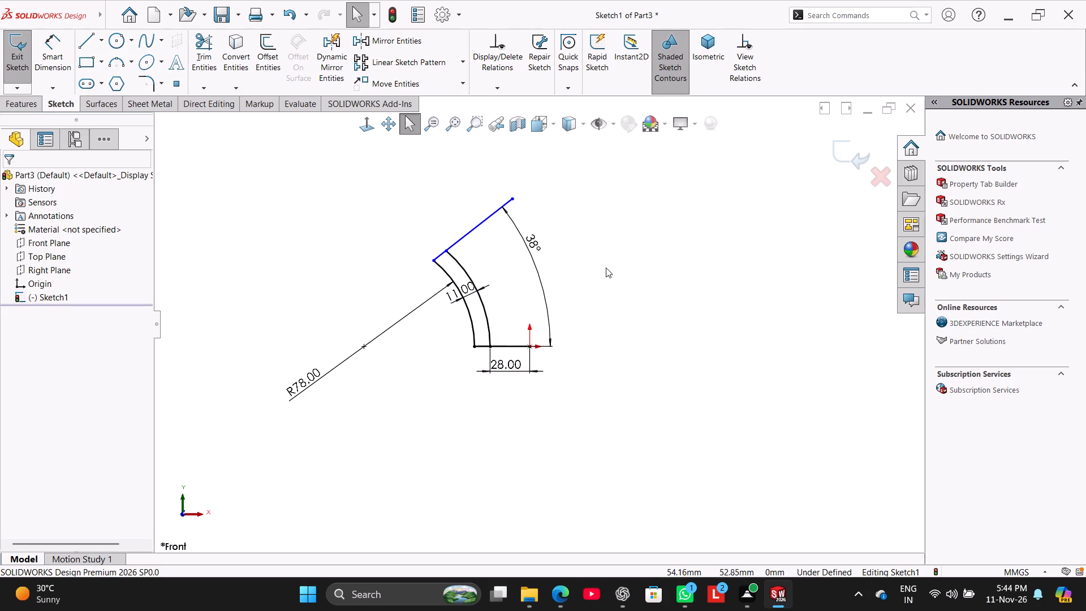
Move the angled line's upper free endpoint to about X -24 mm, Y 117 mm, and place the 38° dimension farther out.
drag(512, 196, 496, 181)
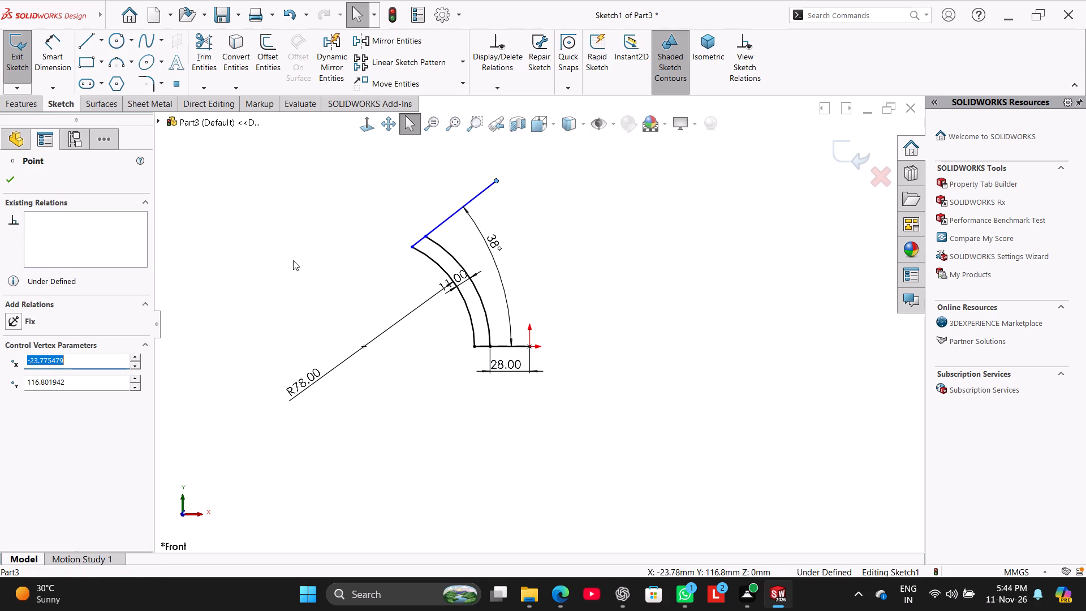
click(293, 260)
drag(498, 243, 566, 233)
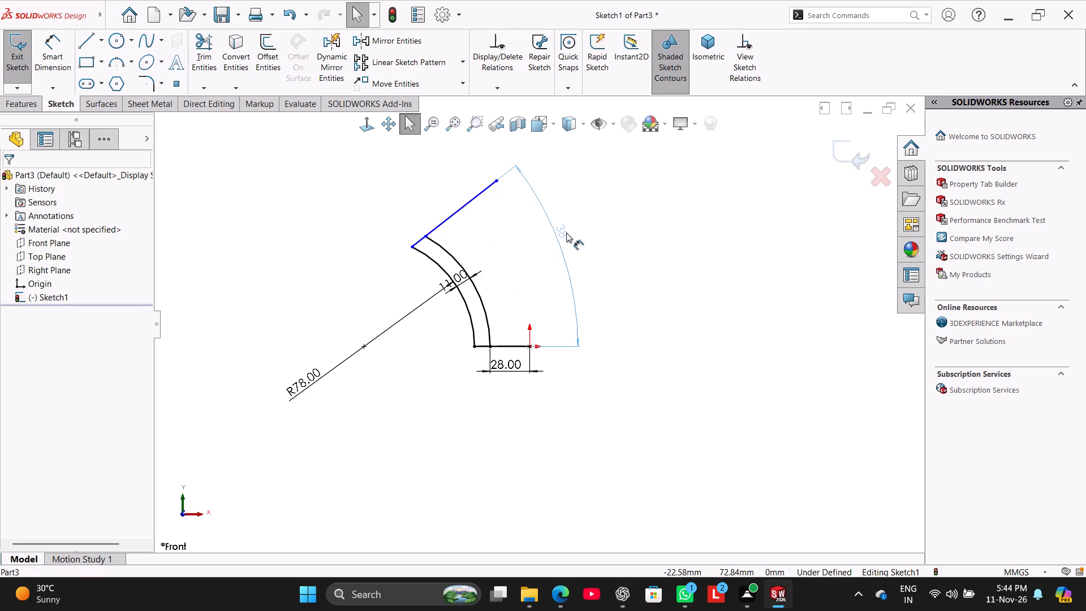
drag(566, 233, 563, 234)
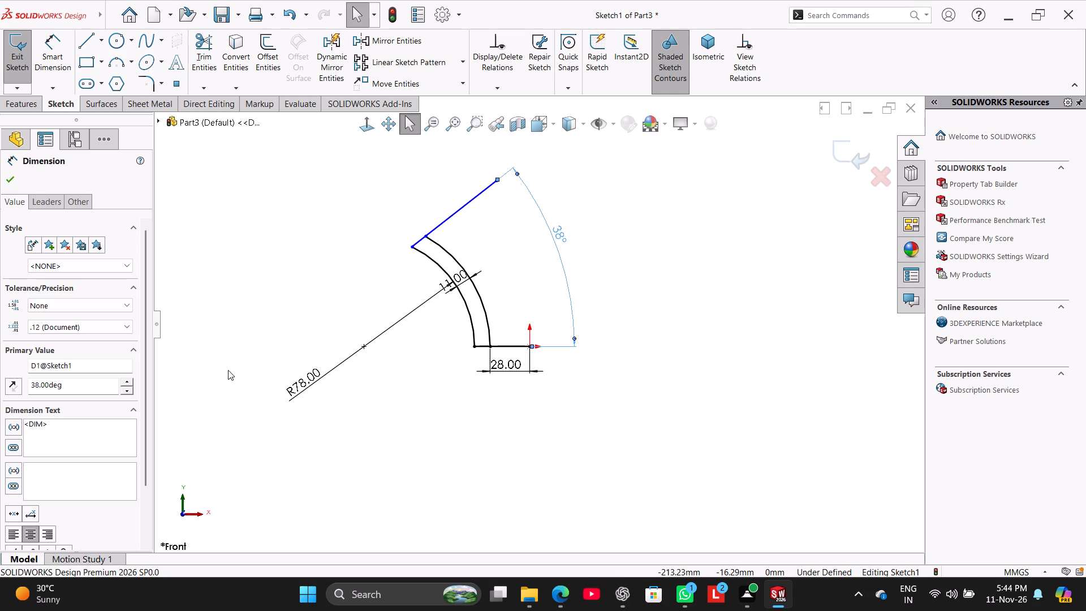
Offset the outer arc 11 mm outward, away from its centre, with the offset dimension added.
click(277, 53)
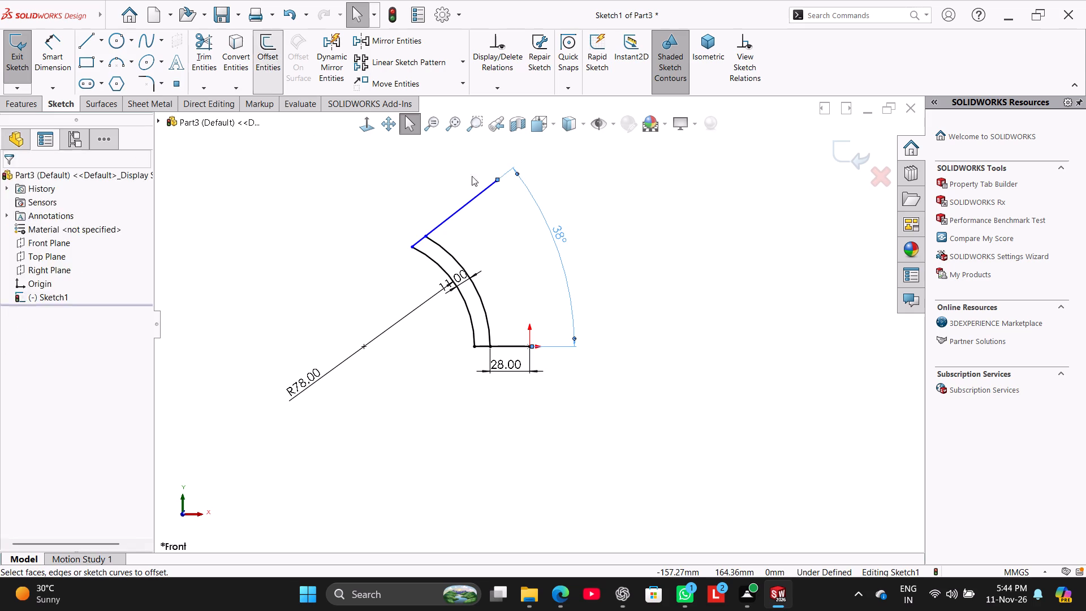
click(460, 265)
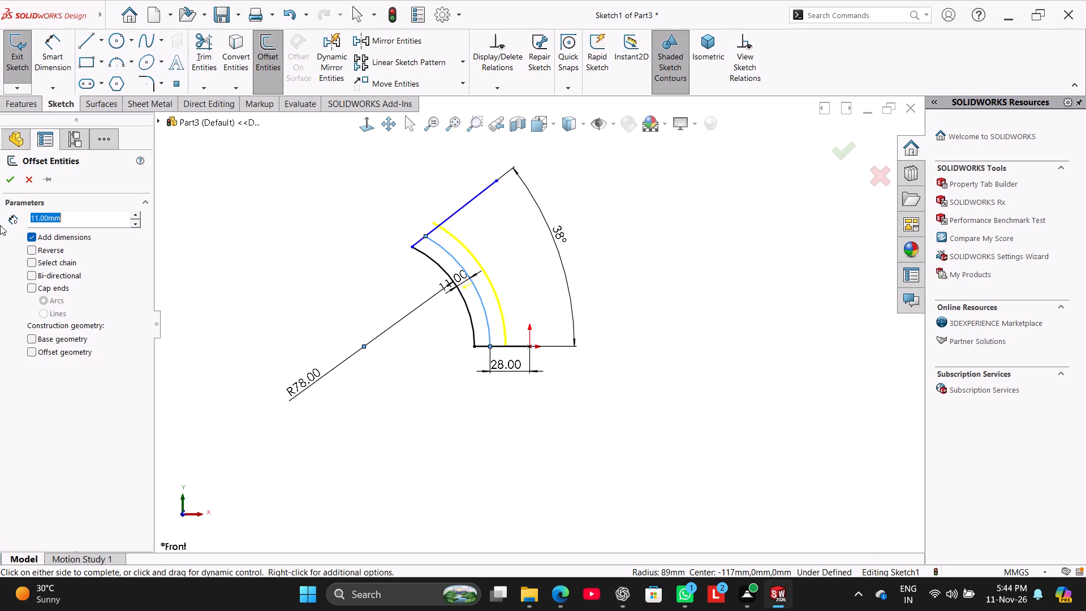
click(10, 178)
click(234, 163)
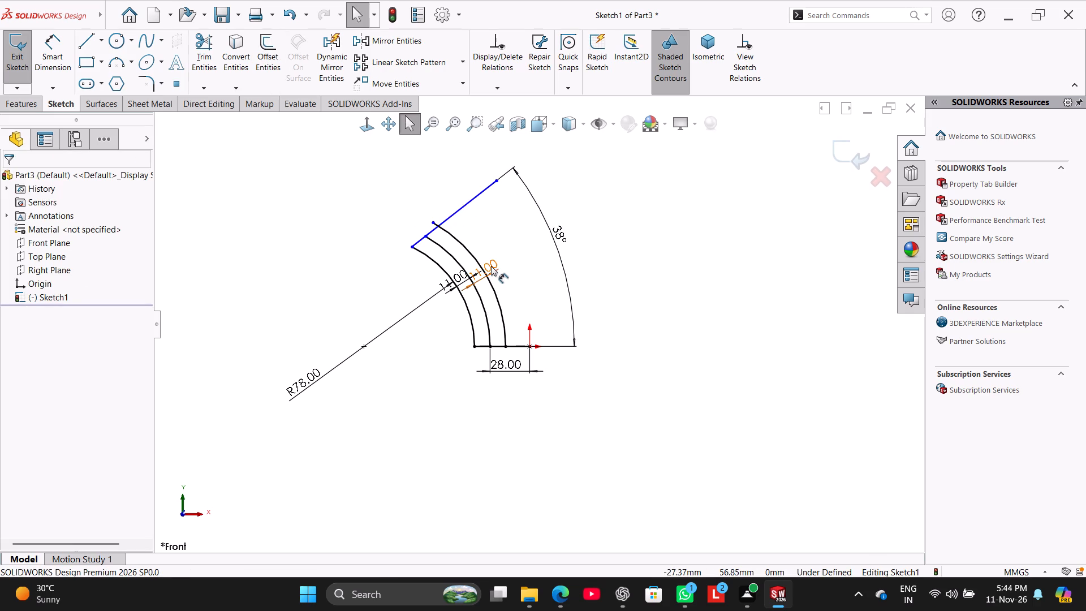
Delete the new outermost arc's 11 mm offset dimension and move the arc's lower endpoint onto the origin.
right_click(491, 266)
click(544, 416)
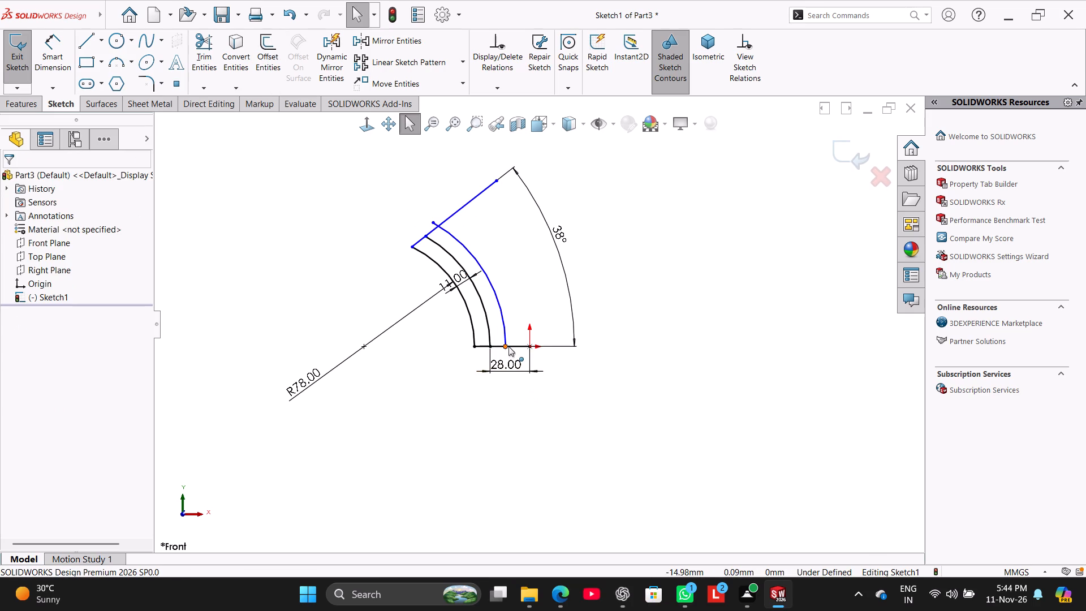
drag(508, 346, 529, 349)
click(264, 204)
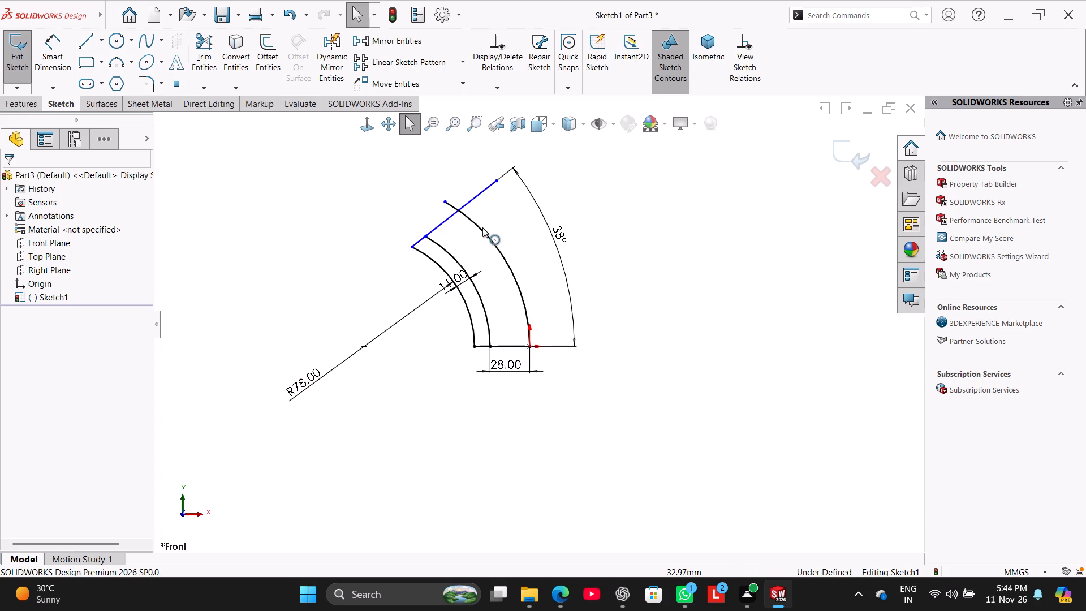
Convert the outermost arc through the origin to construction geometry.
right_click(482, 227)
click(508, 217)
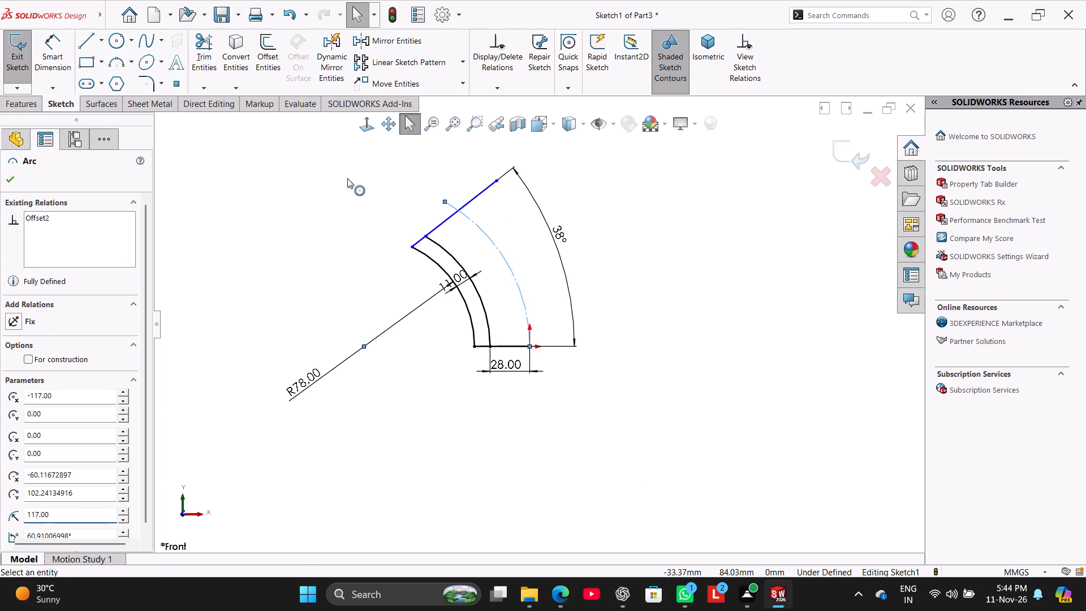
click(347, 178)
Lengthen the construction arc by moving its upper free endpoint farther along the bend, beyond the angled line.
drag(445, 201, 463, 212)
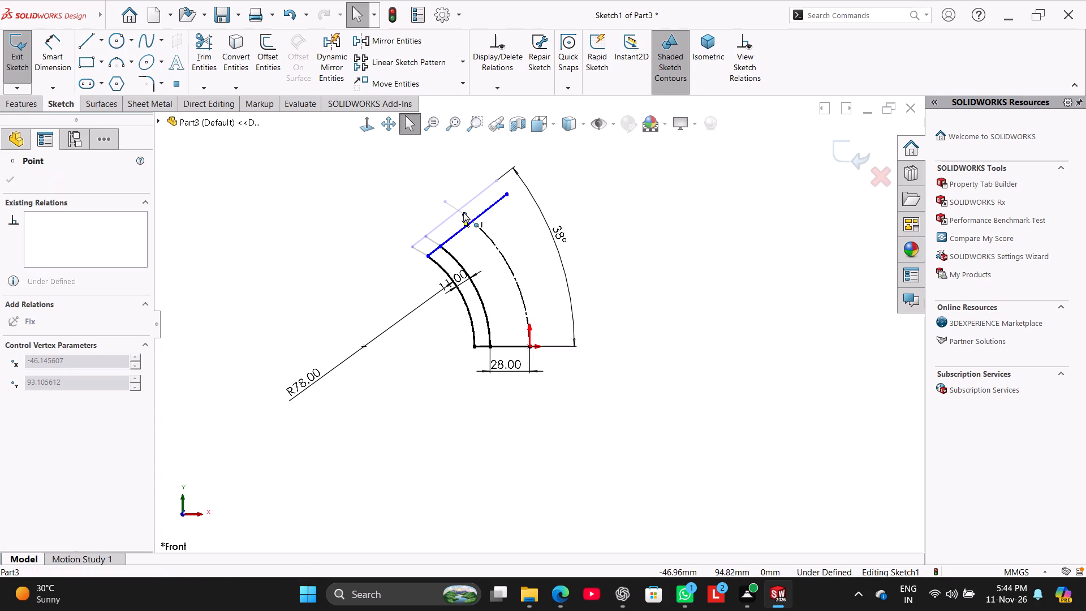
drag(463, 212, 434, 196)
click(390, 187)
drag(435, 196, 445, 196)
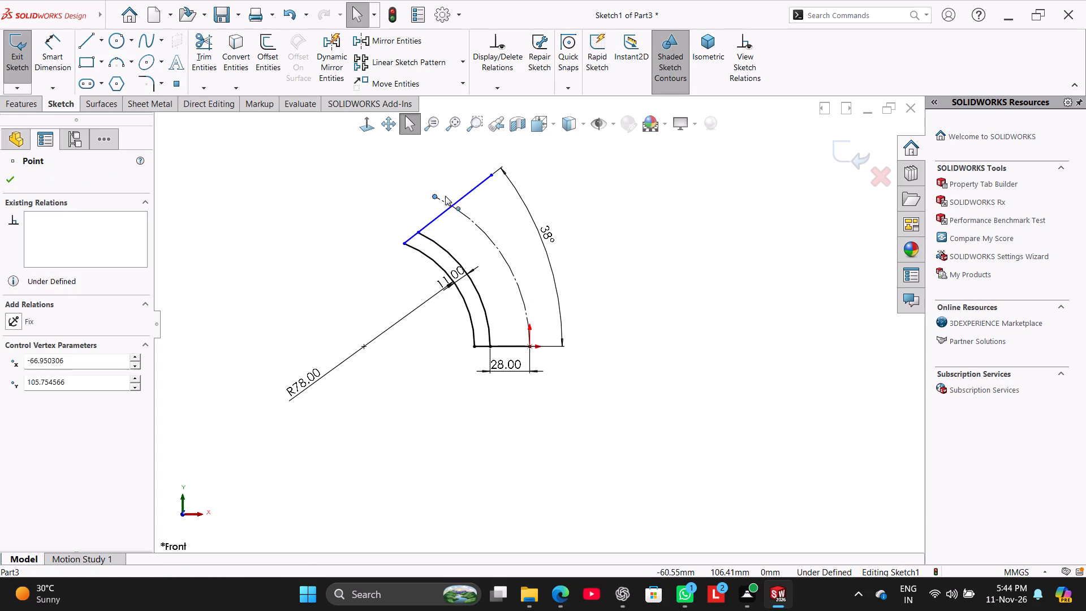
drag(445, 196, 429, 188)
click(387, 190)
Trim the construction arc's free end that projects past the angled line.
click(200, 61)
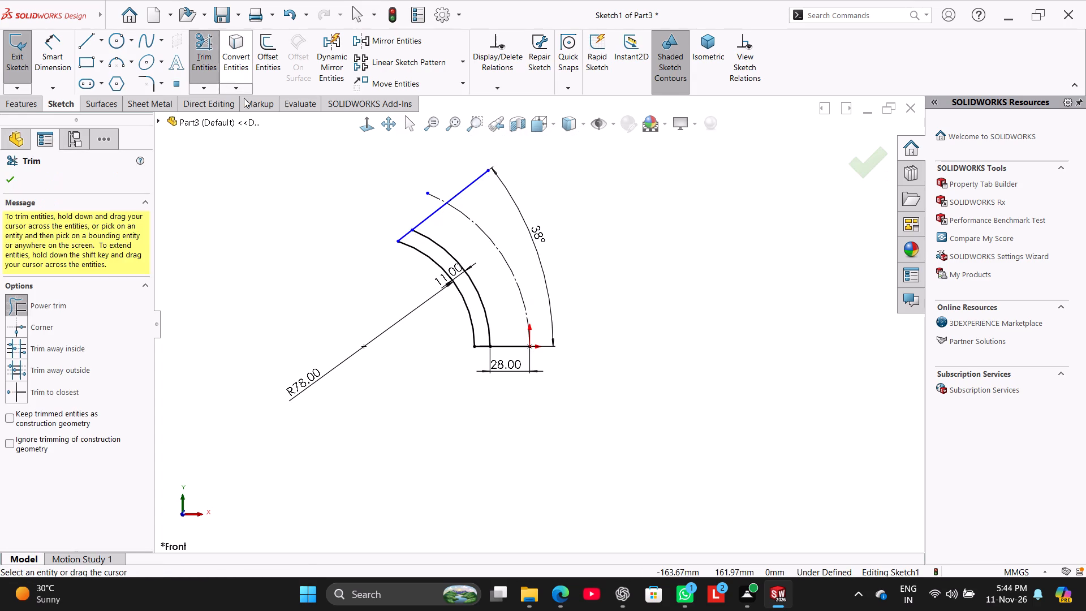
drag(445, 174, 421, 197)
right_click(281, 188)
click(320, 222)
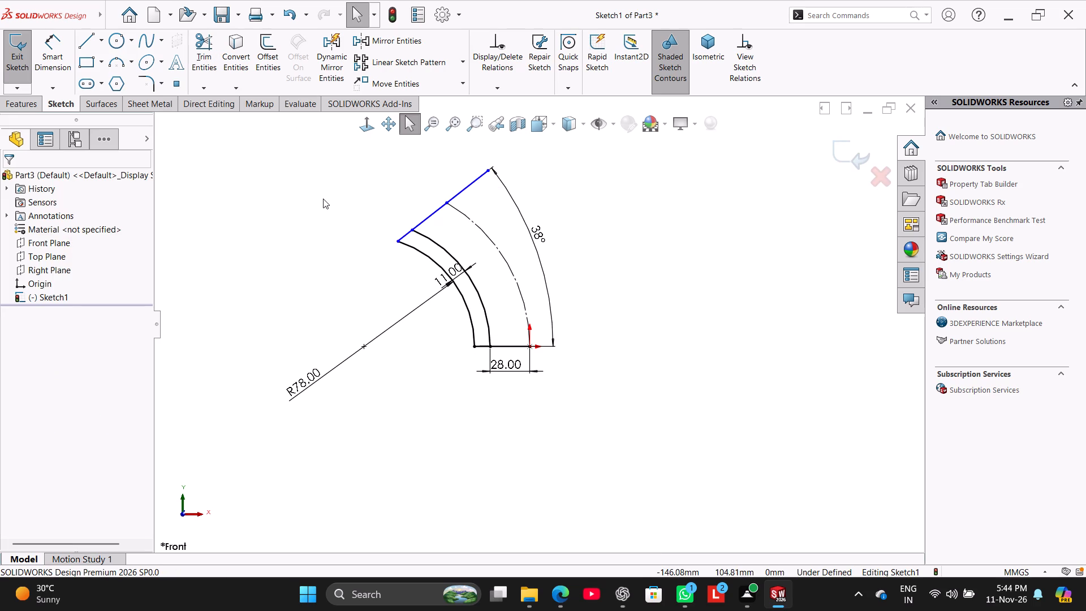
Trim the upper part of the angled line beyond the construction arc.
click(204, 55)
drag(473, 192, 441, 175)
right_click(325, 177)
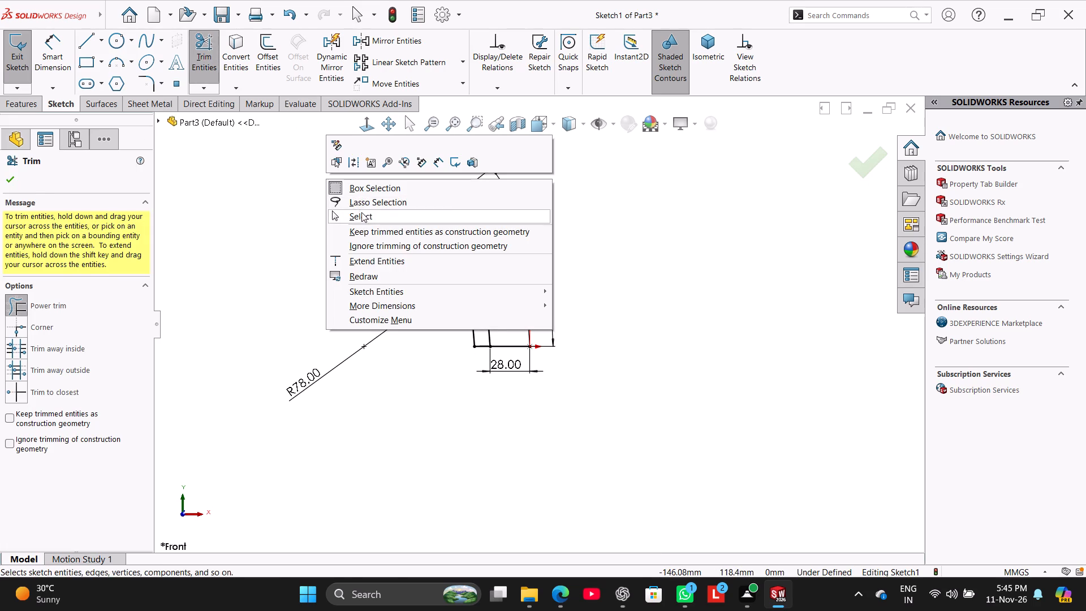
click(362, 212)
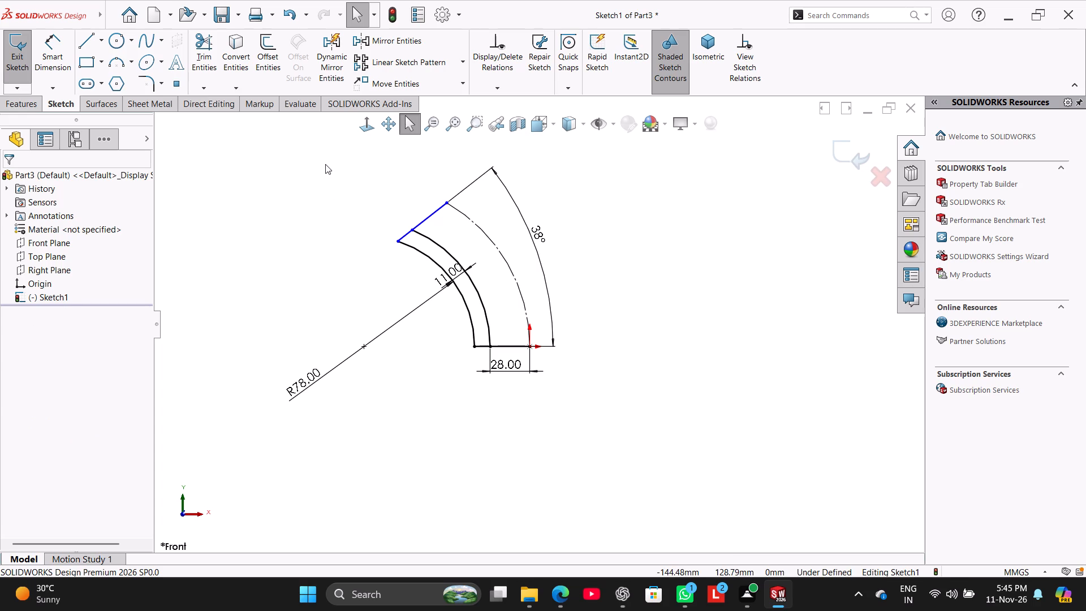
Trim the horizontal and angled line segments between the solid outer arc and the construction arc, leaving a closed curved band.
click(207, 62)
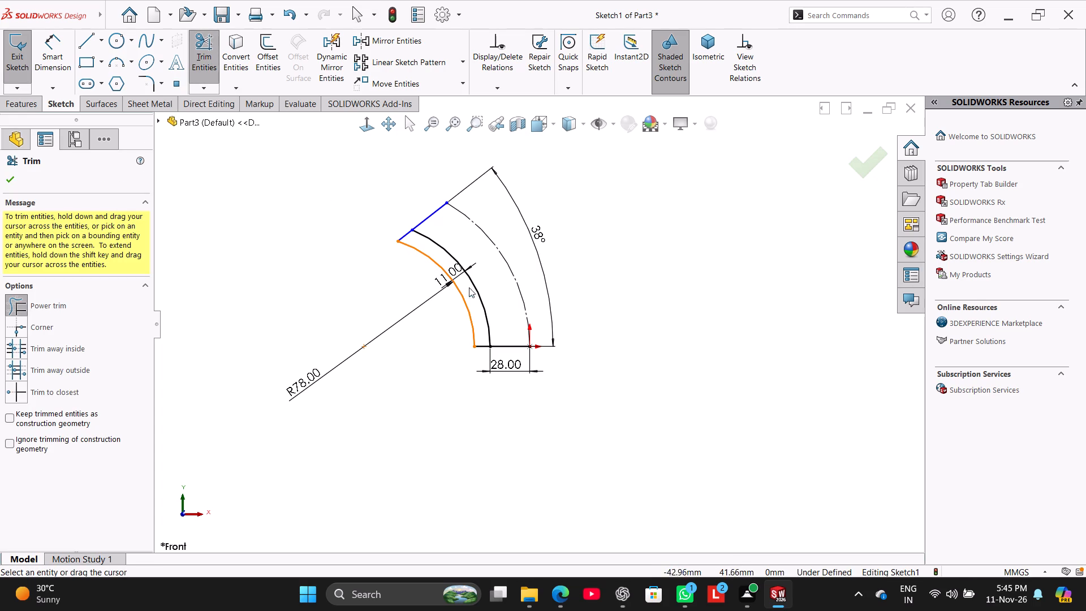
drag(510, 323, 512, 346)
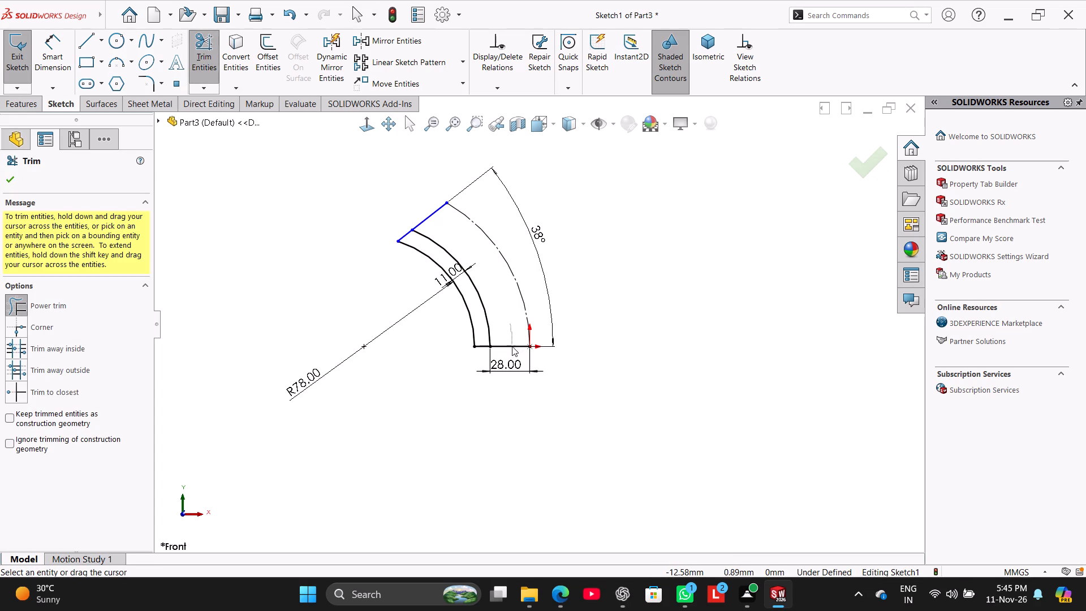
drag(512, 346, 512, 350)
drag(459, 234, 419, 210)
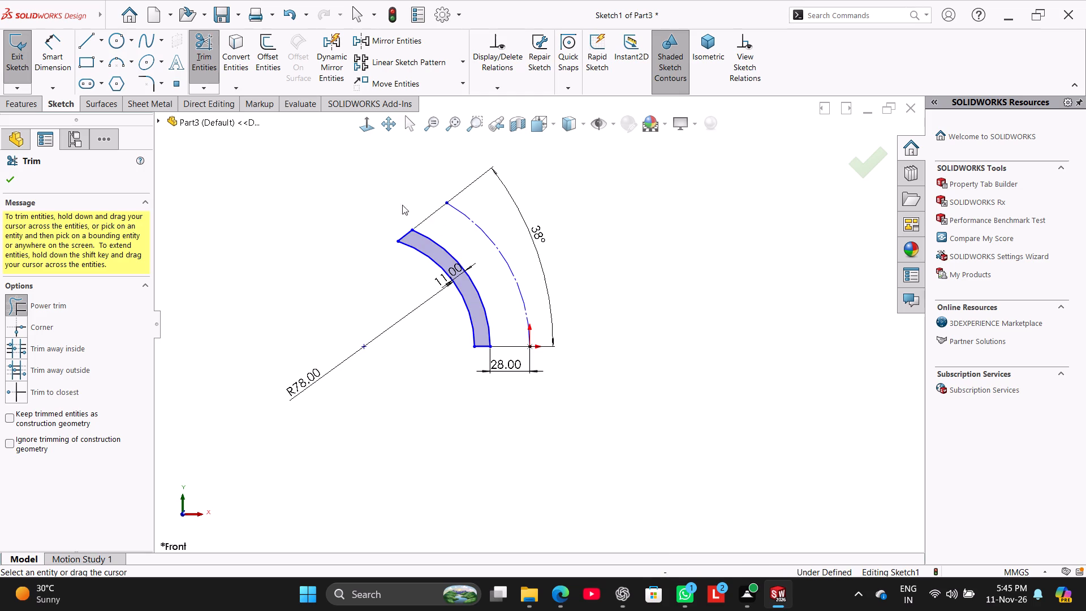
right_click(304, 184)
click(345, 220)
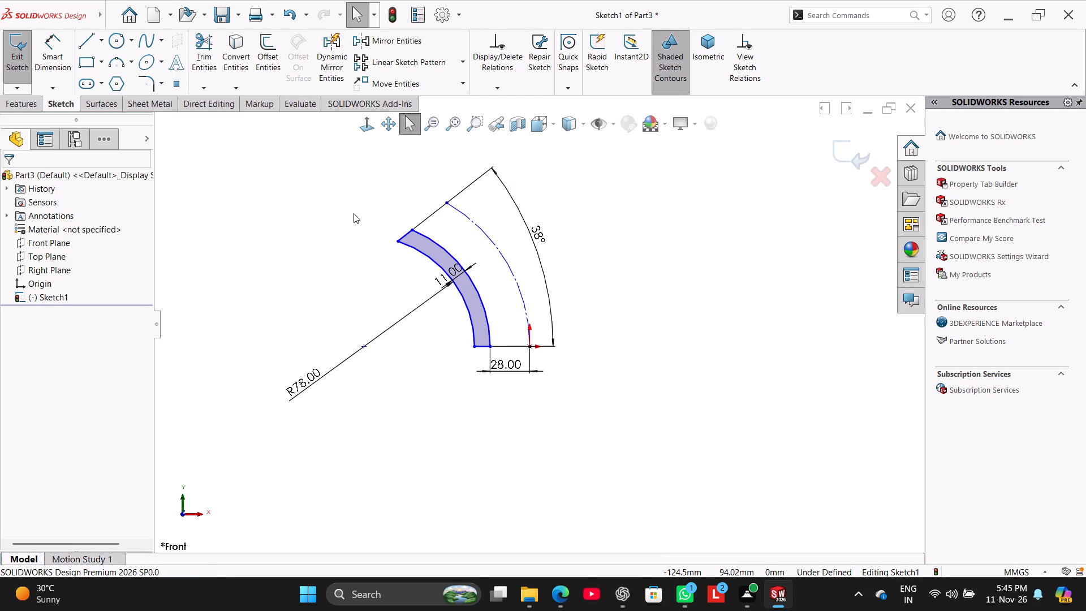
Move the construction arc's upper free endpoint past the angled line, to about X -78.5, Y 118 mm.
drag(448, 200, 453, 199)
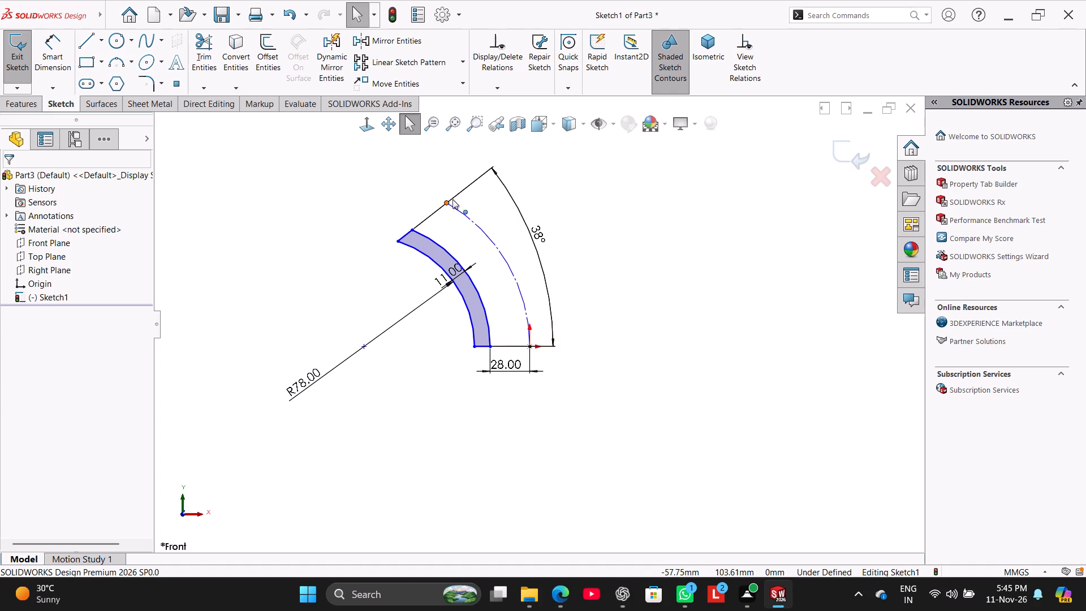
drag(453, 199, 445, 189)
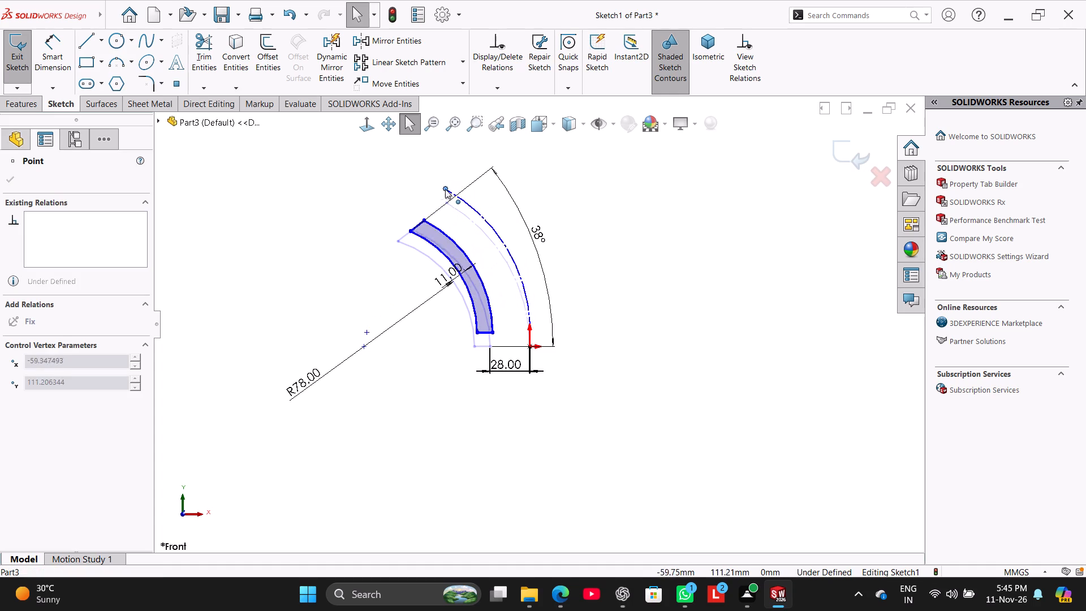
drag(445, 189, 412, 197)
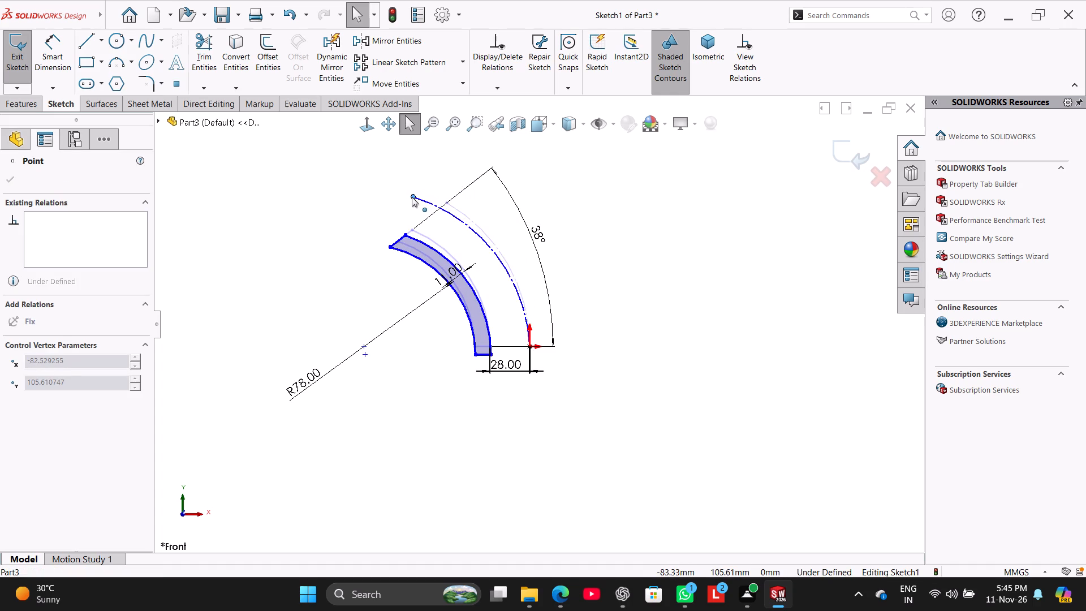
drag(412, 197, 419, 179)
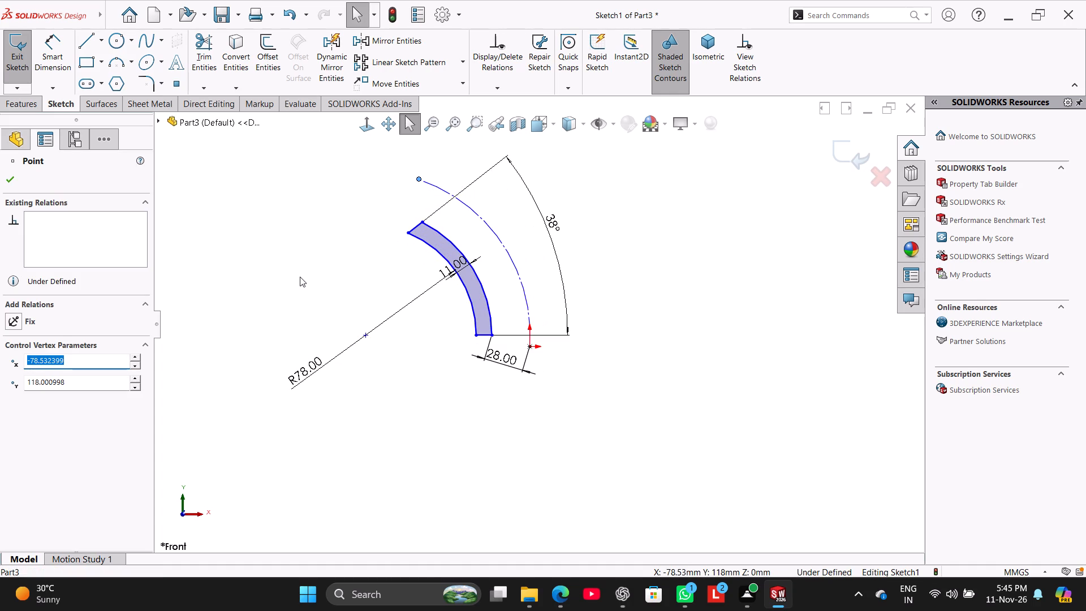
Make the curved band's horizontal end line coincident with the origin.
ctrl+click(485, 336)
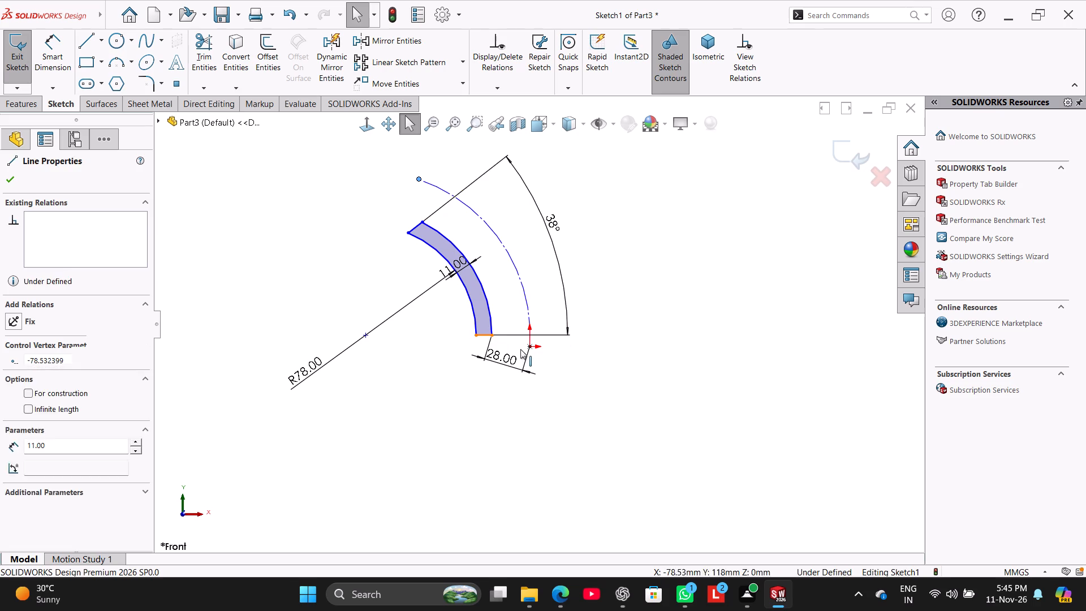
ctrl+click(529, 346)
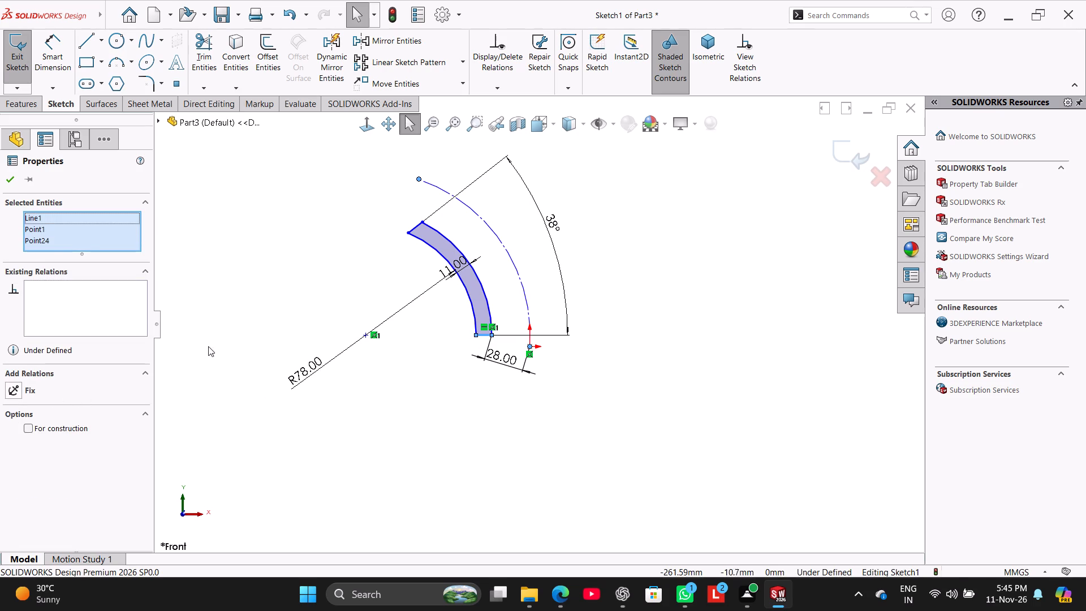
click(216, 263)
ctrl+click(484, 335)
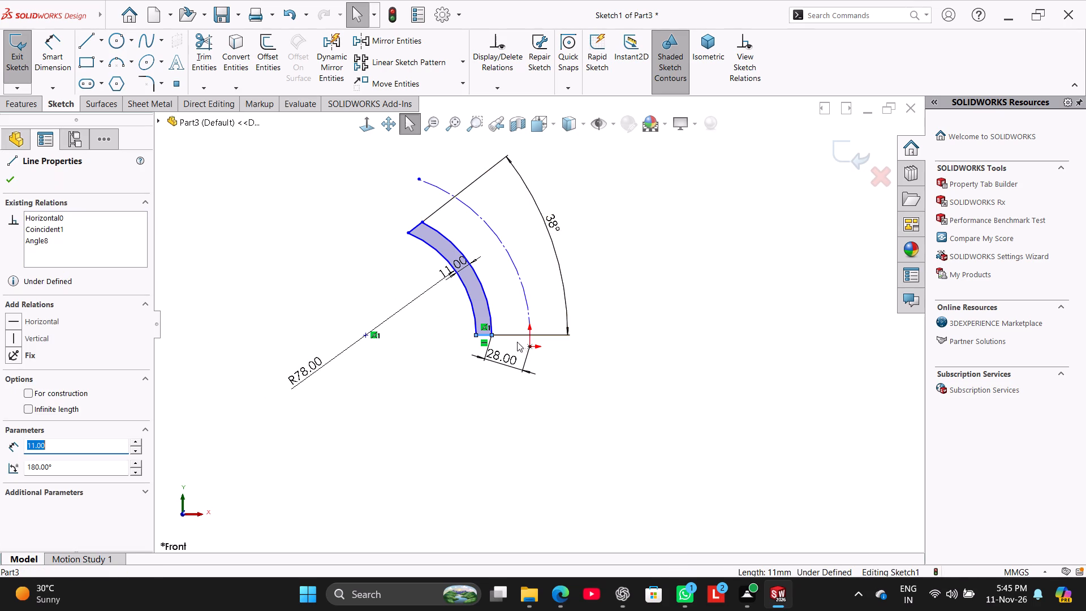
ctrl+click(531, 350)
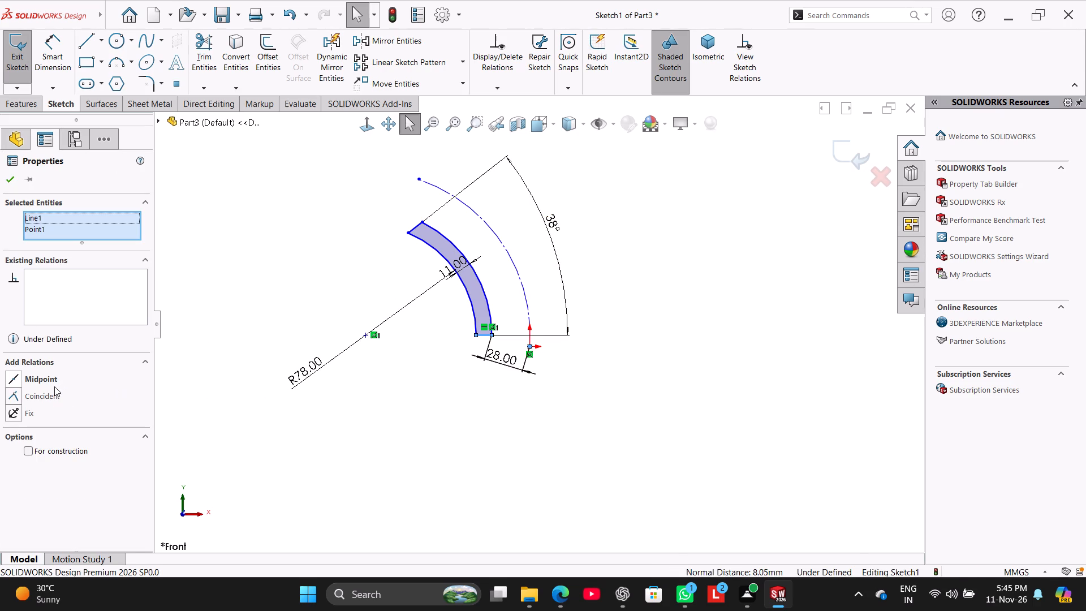
click(51, 393)
click(209, 268)
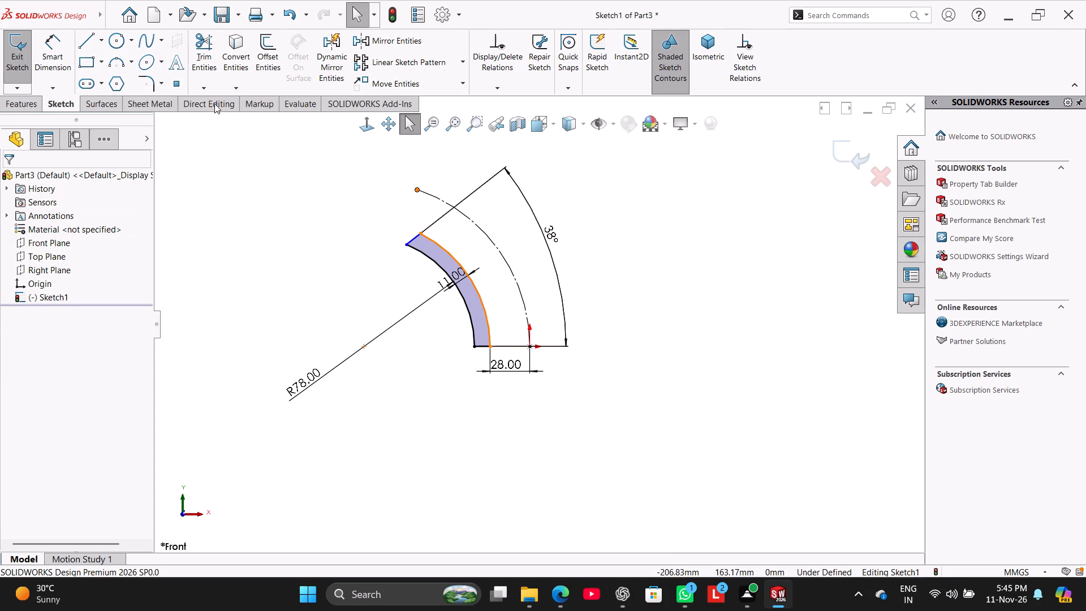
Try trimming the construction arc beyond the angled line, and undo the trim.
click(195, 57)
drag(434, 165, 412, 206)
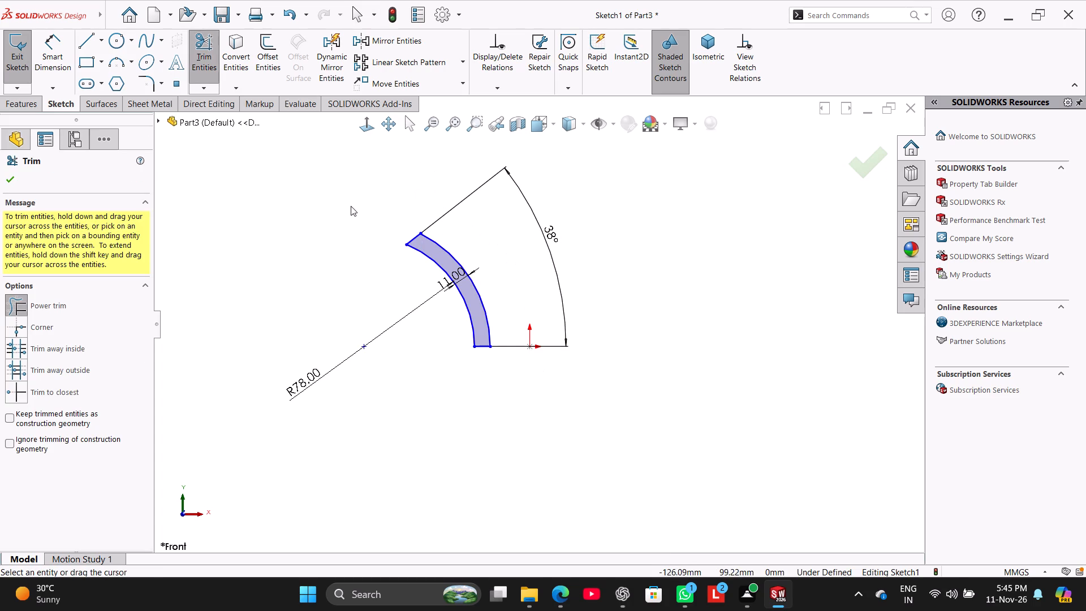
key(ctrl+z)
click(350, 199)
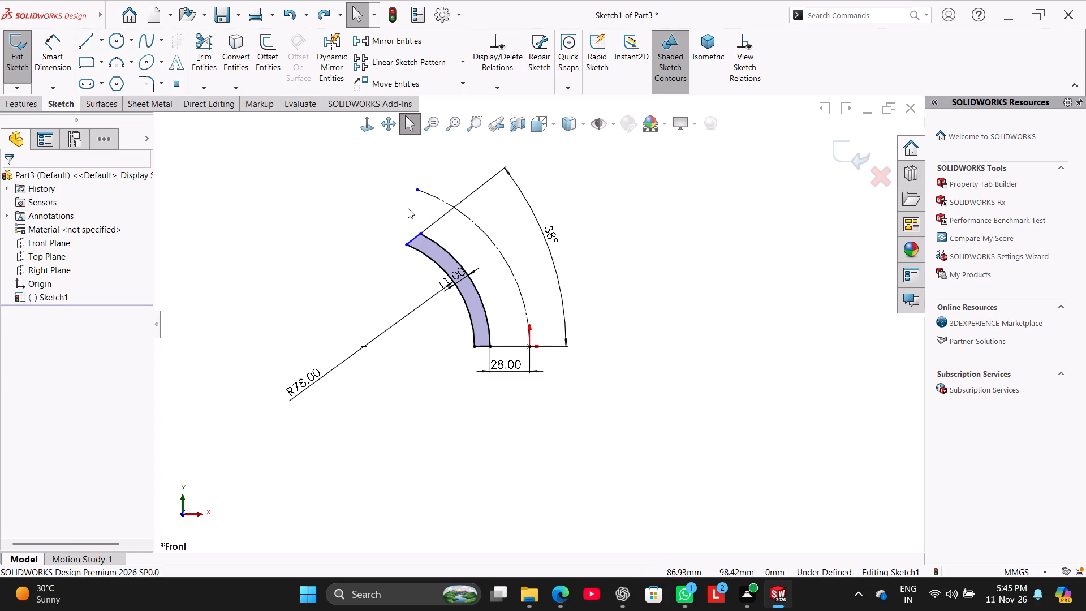
Extend the band's angled end line outward to meet the construction arc.
click(208, 92)
click(218, 110)
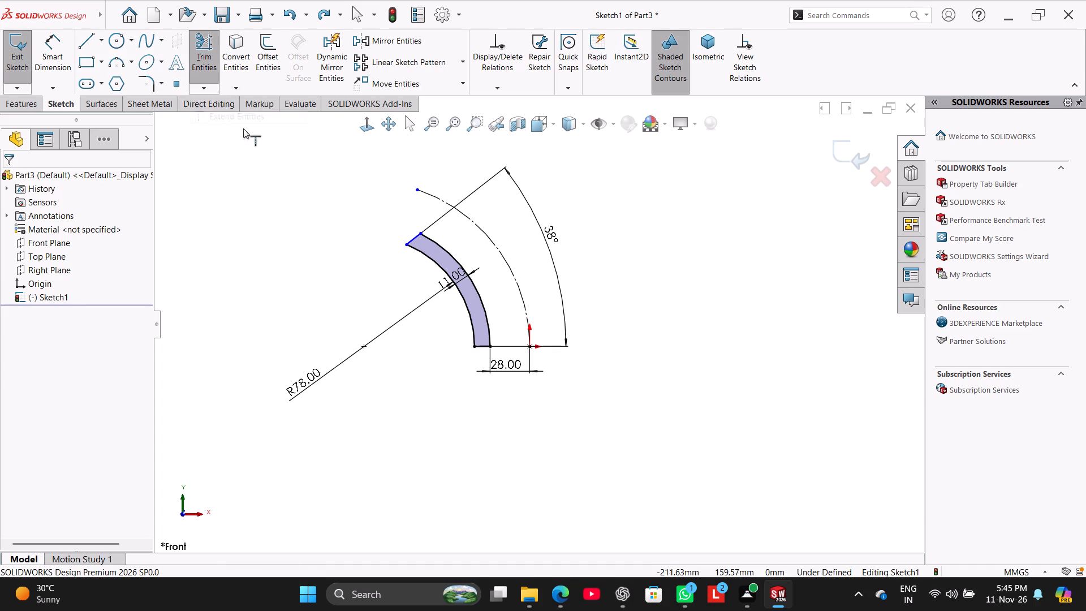
click(417, 236)
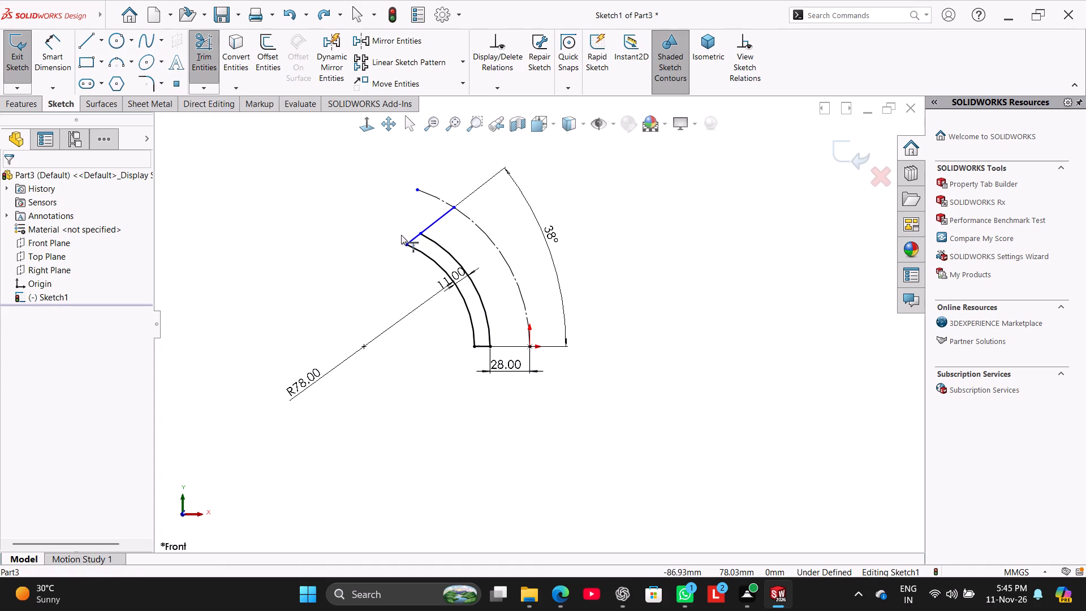
right_click(281, 210)
drag(324, 248, 317, 243)
Trim the construction arc's end past the angled line, plus the angled line segment between the band and that arc.
click(201, 59)
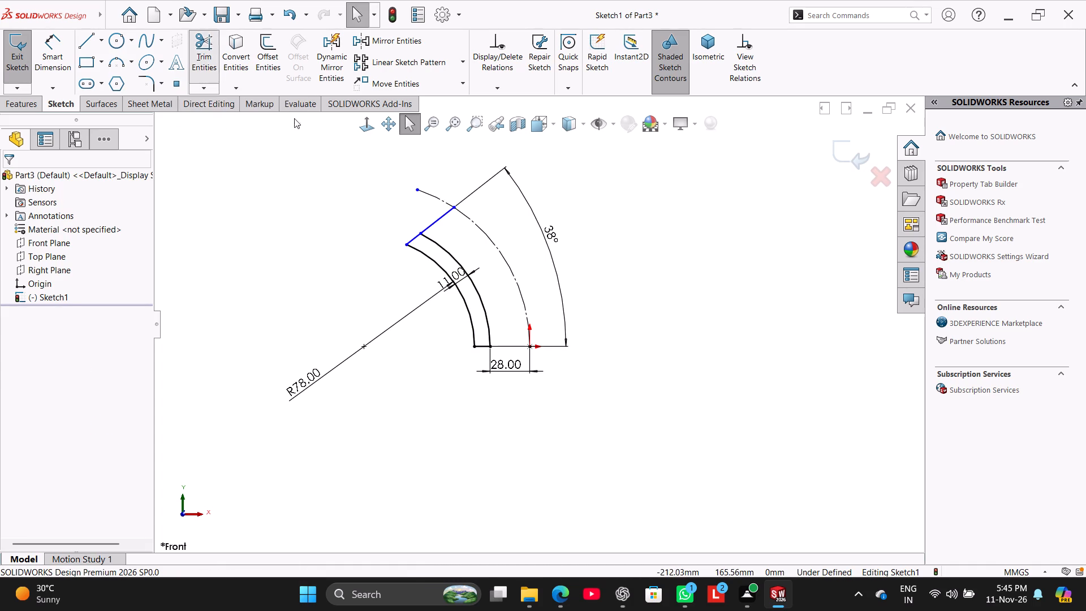
drag(450, 165, 423, 208)
drag(467, 239, 428, 212)
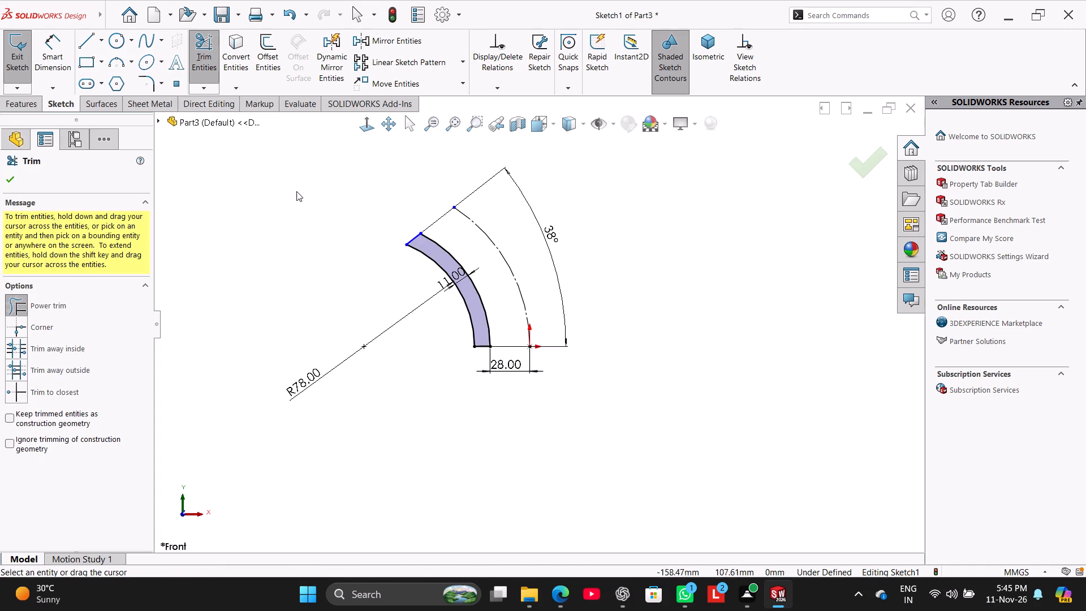
right_click(295, 191)
click(334, 231)
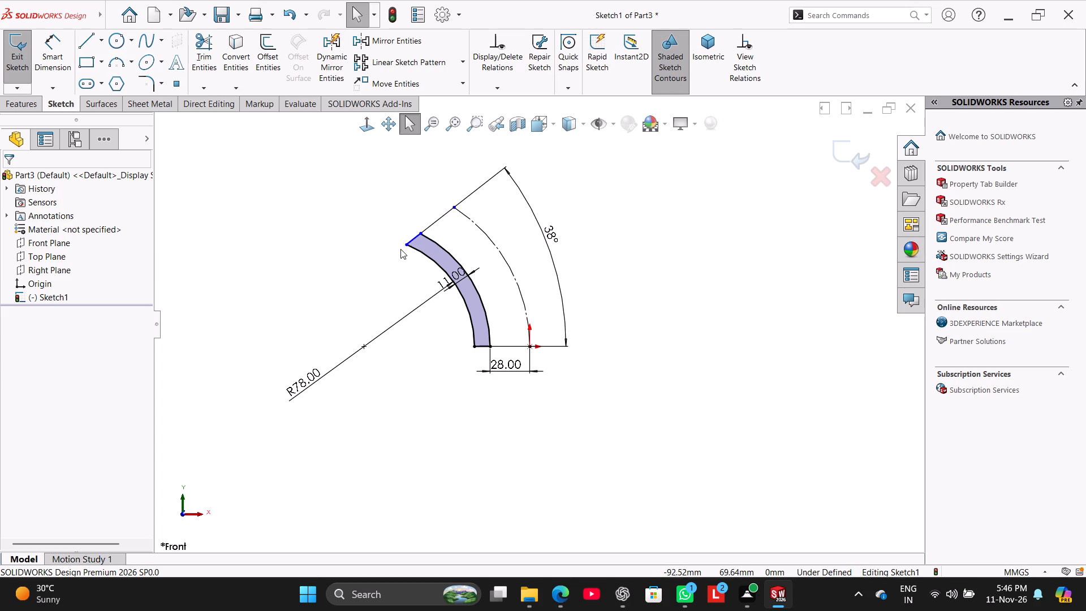
Shorten the curved band by moving its upper inner corner down along the bend.
drag(406, 247, 418, 266)
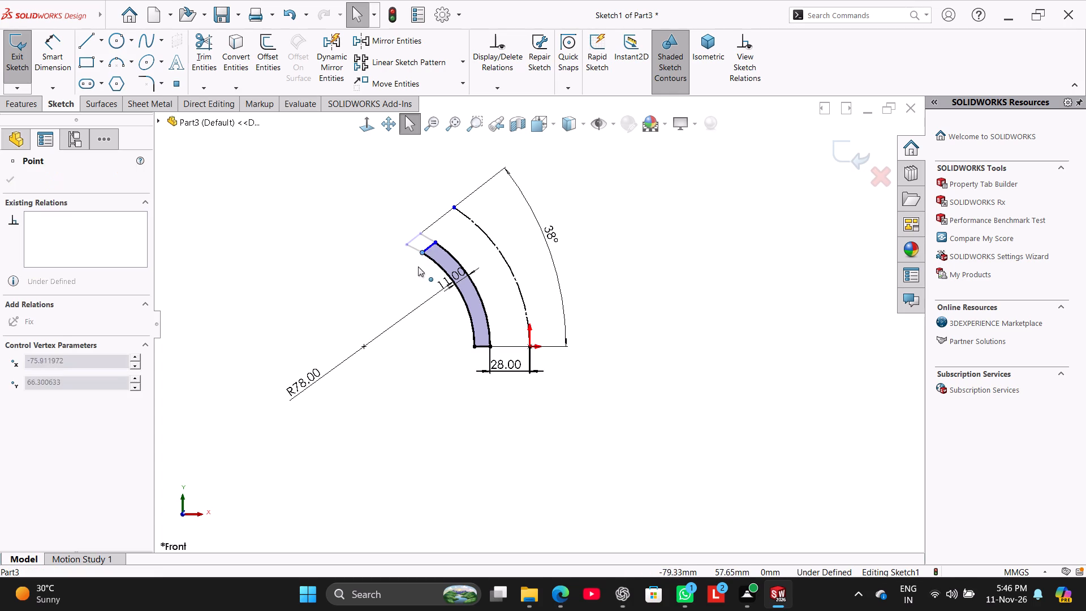
drag(418, 266, 433, 291)
click(354, 255)
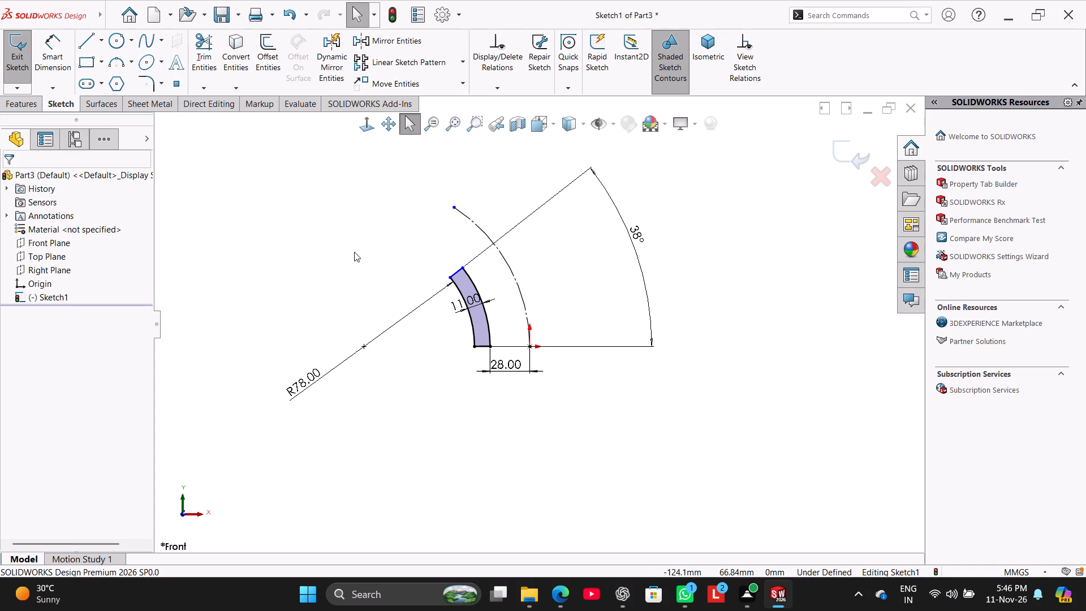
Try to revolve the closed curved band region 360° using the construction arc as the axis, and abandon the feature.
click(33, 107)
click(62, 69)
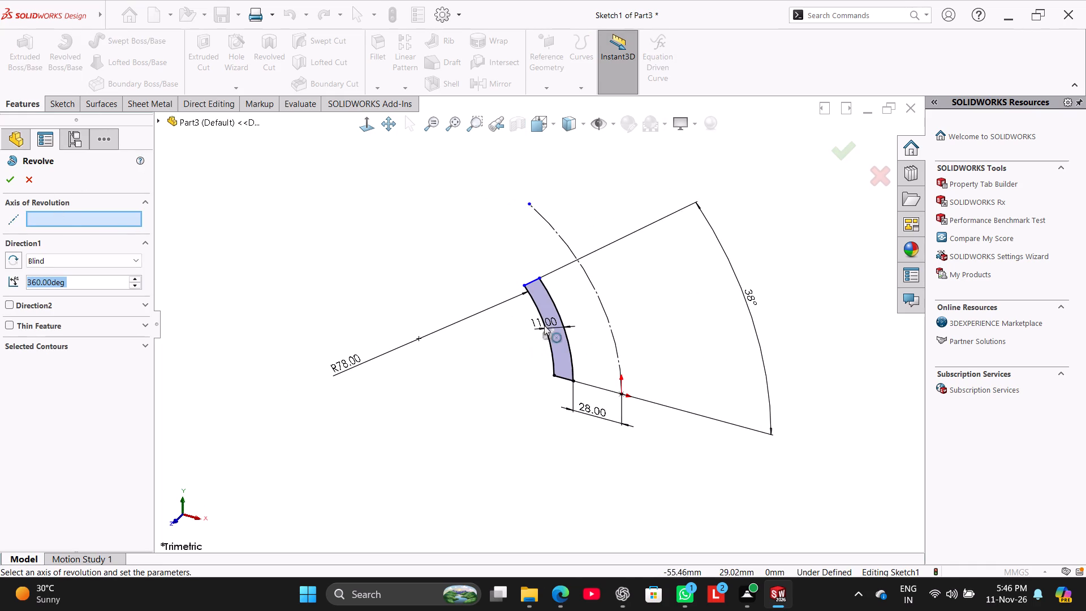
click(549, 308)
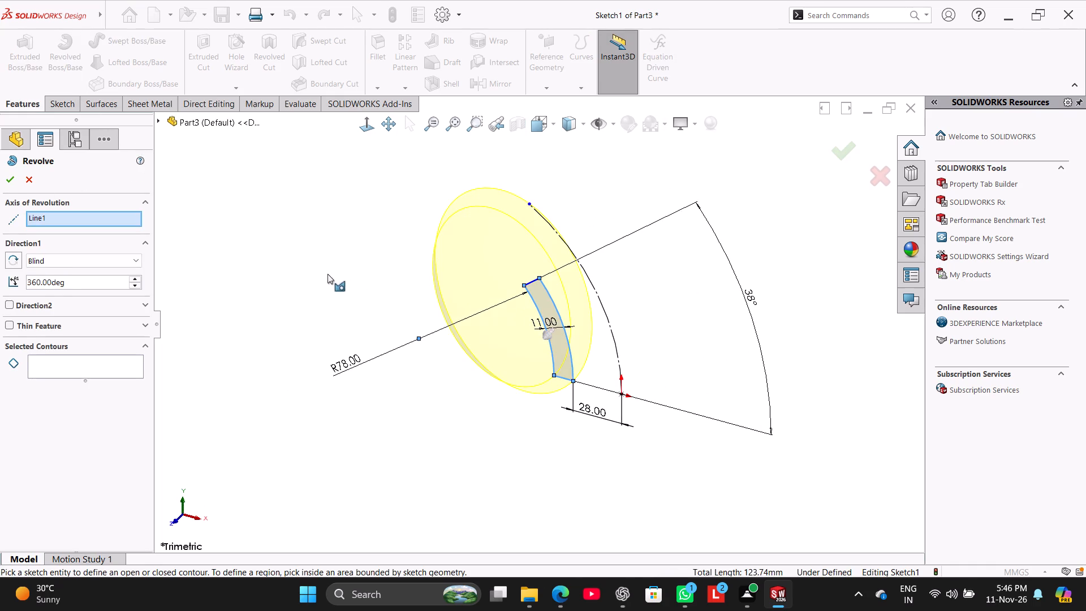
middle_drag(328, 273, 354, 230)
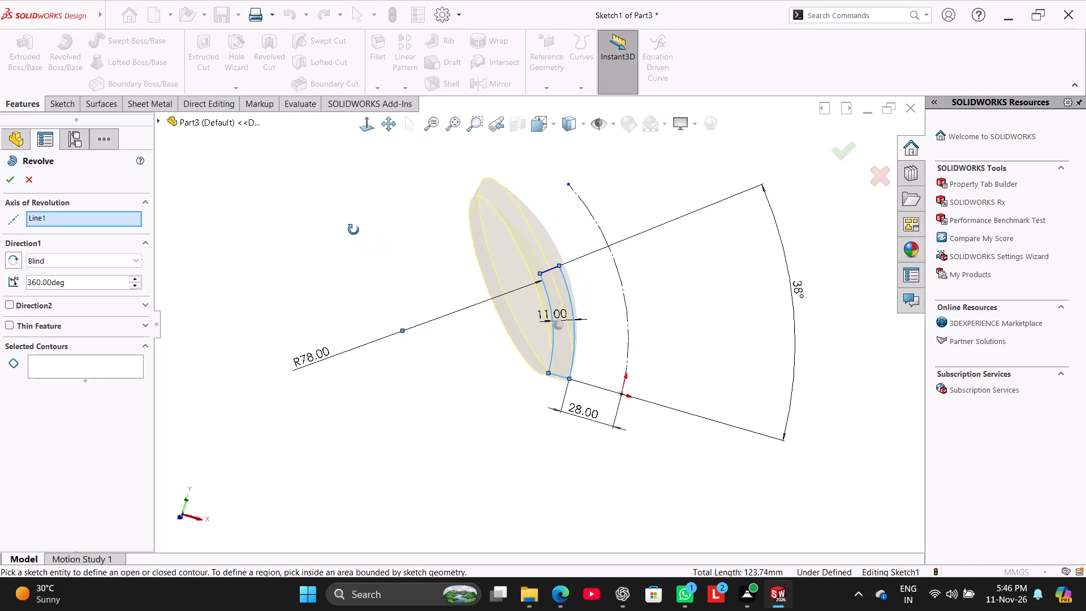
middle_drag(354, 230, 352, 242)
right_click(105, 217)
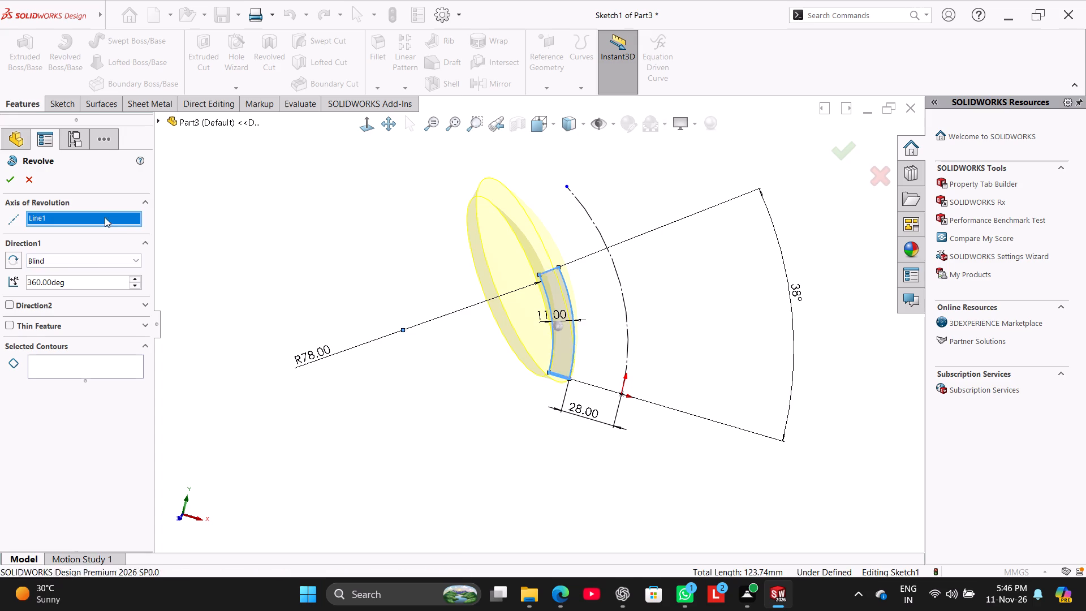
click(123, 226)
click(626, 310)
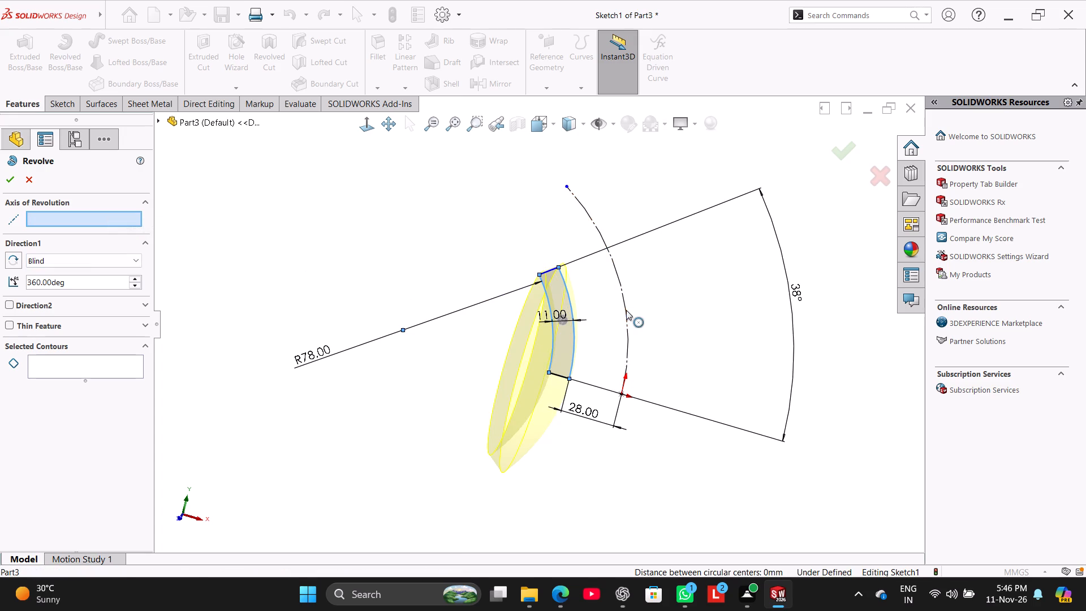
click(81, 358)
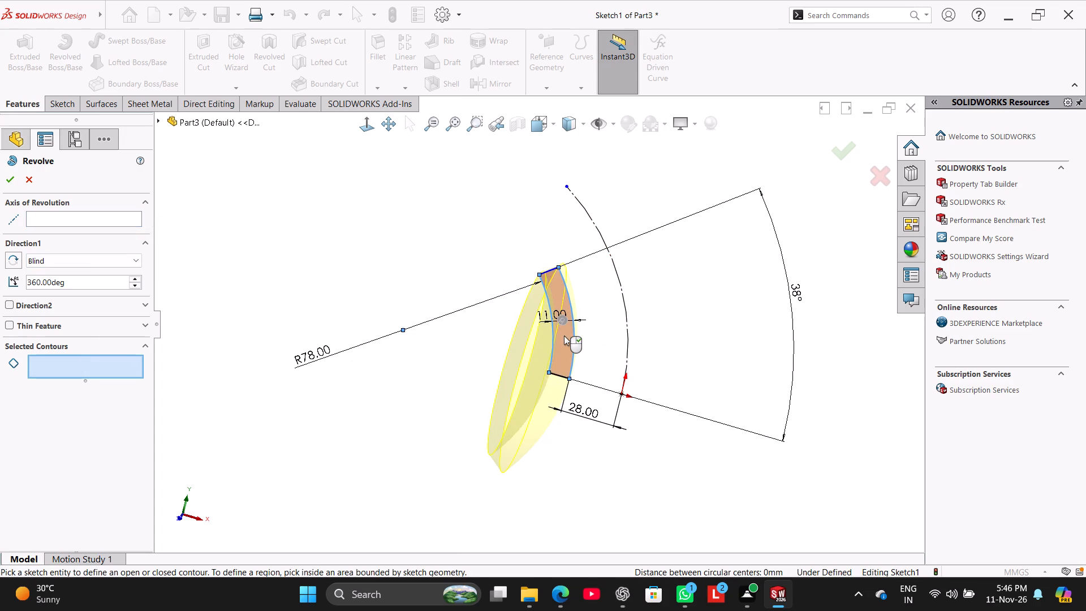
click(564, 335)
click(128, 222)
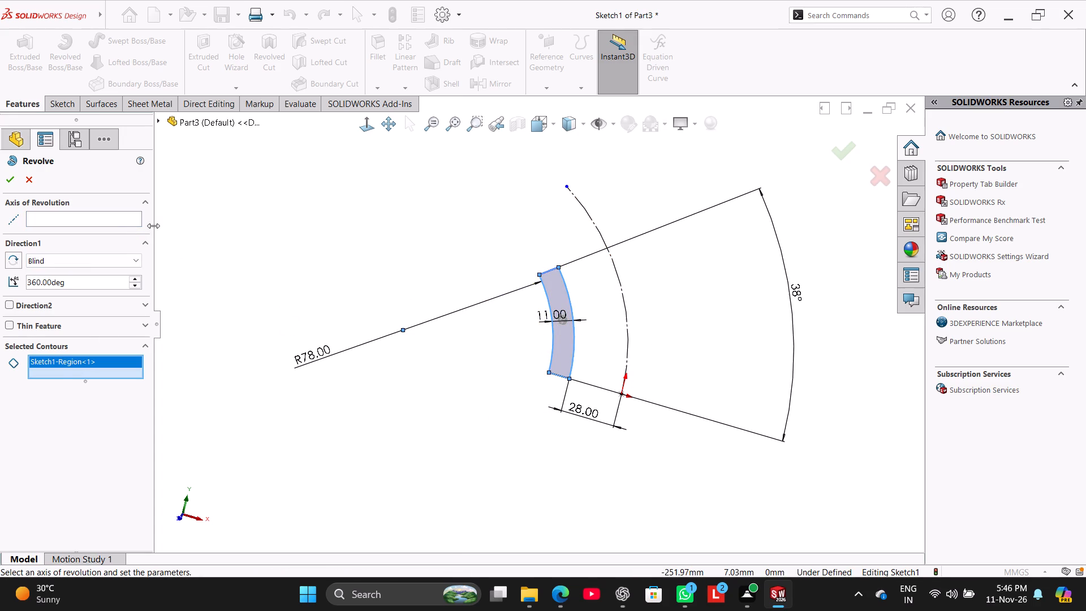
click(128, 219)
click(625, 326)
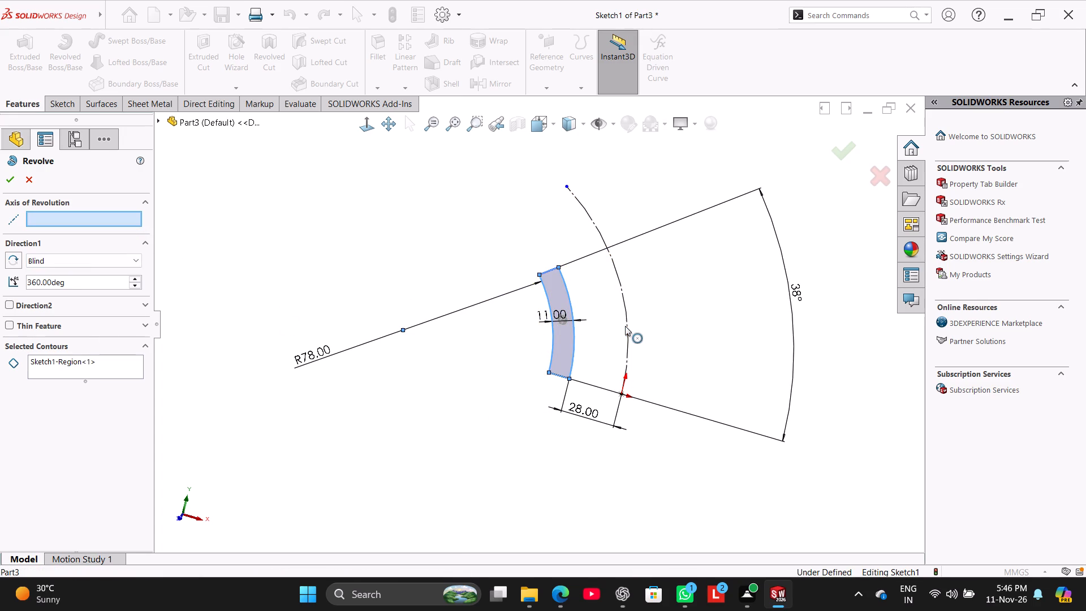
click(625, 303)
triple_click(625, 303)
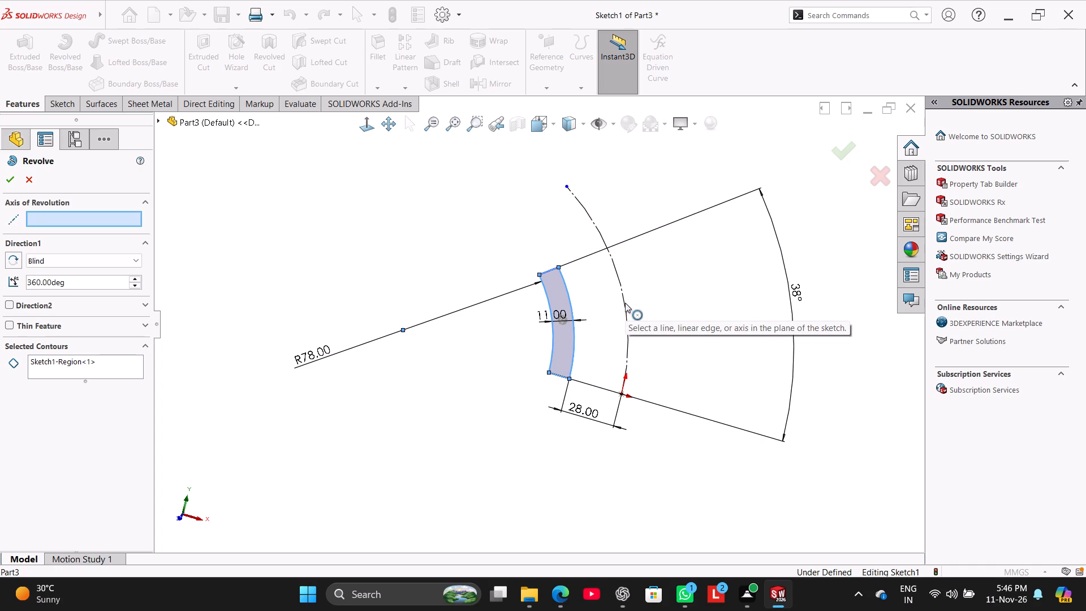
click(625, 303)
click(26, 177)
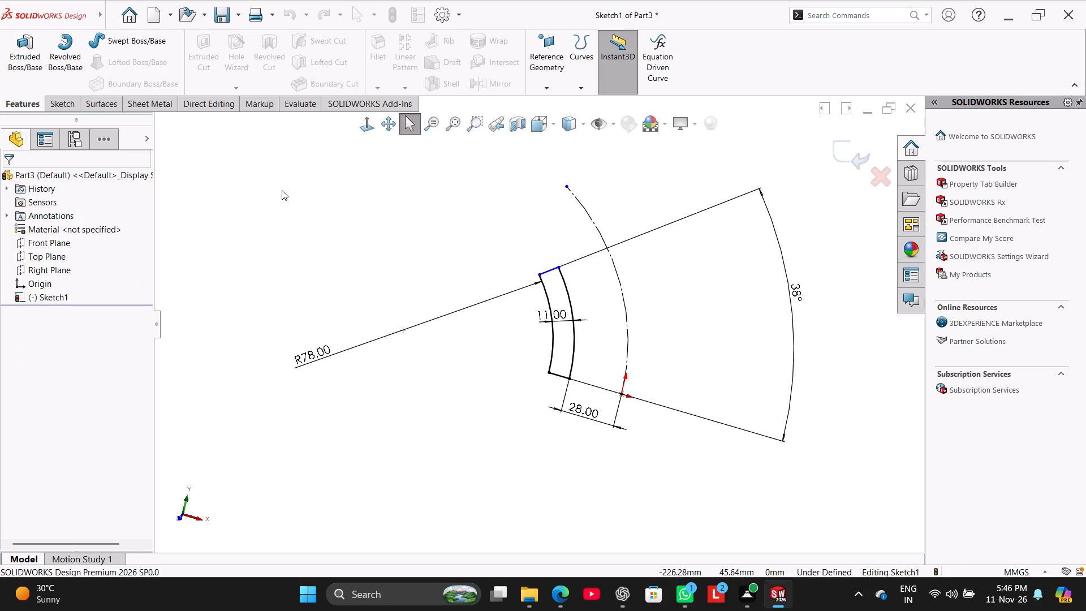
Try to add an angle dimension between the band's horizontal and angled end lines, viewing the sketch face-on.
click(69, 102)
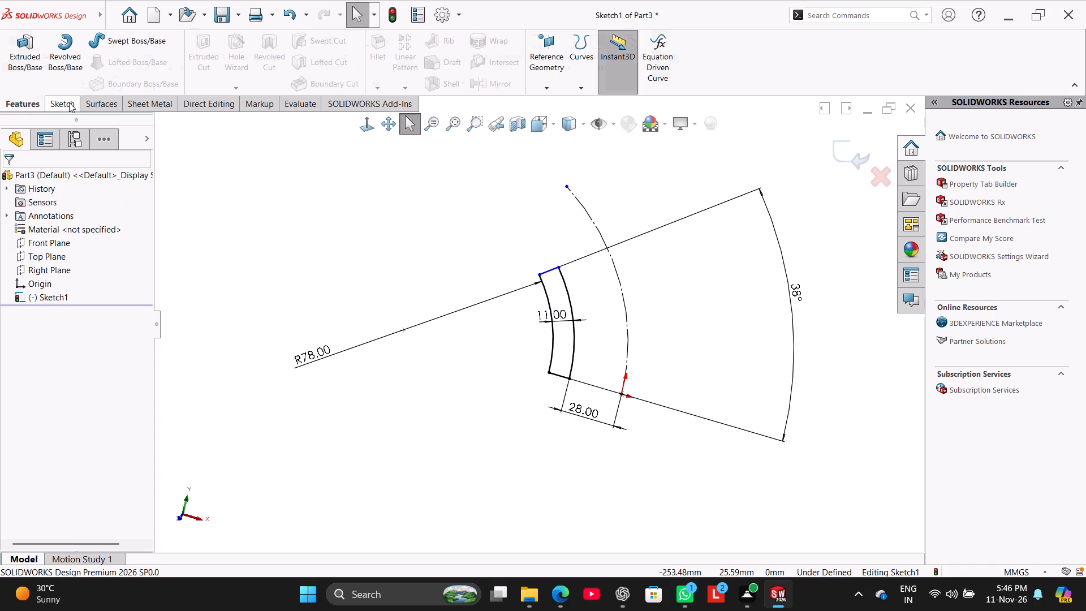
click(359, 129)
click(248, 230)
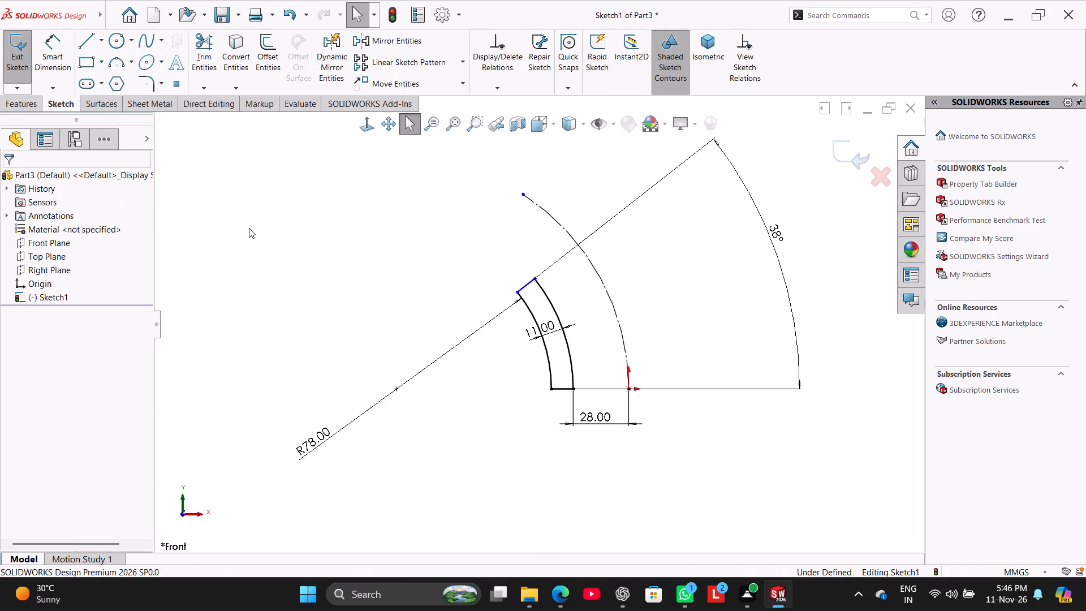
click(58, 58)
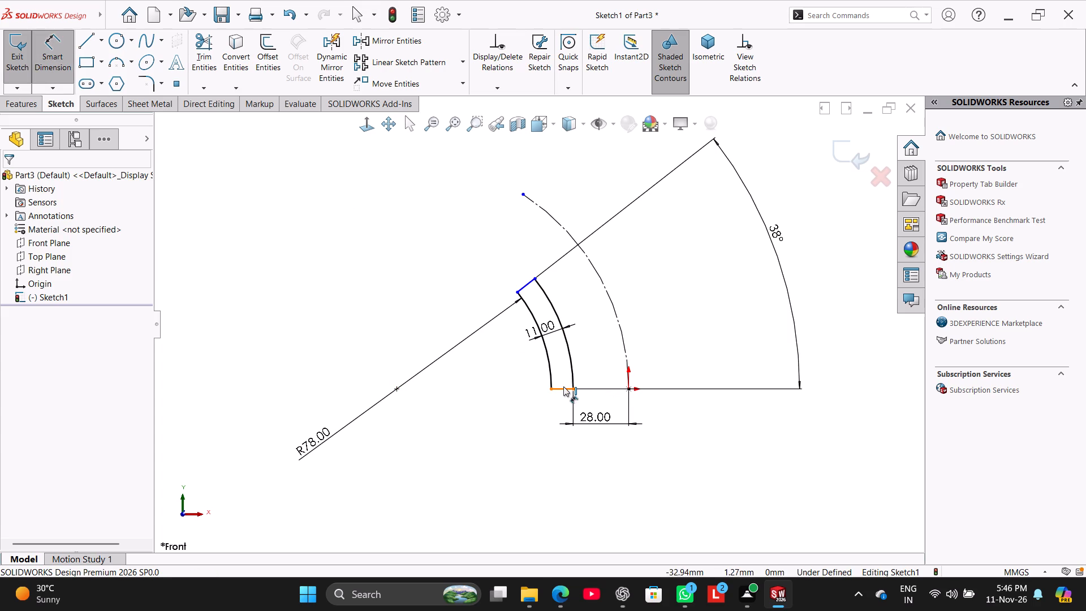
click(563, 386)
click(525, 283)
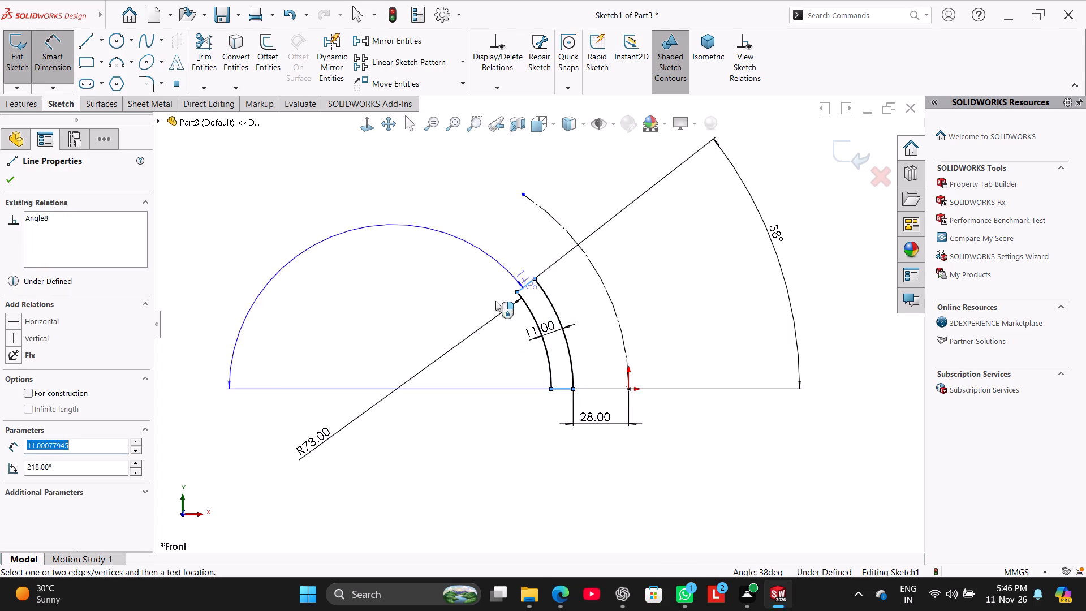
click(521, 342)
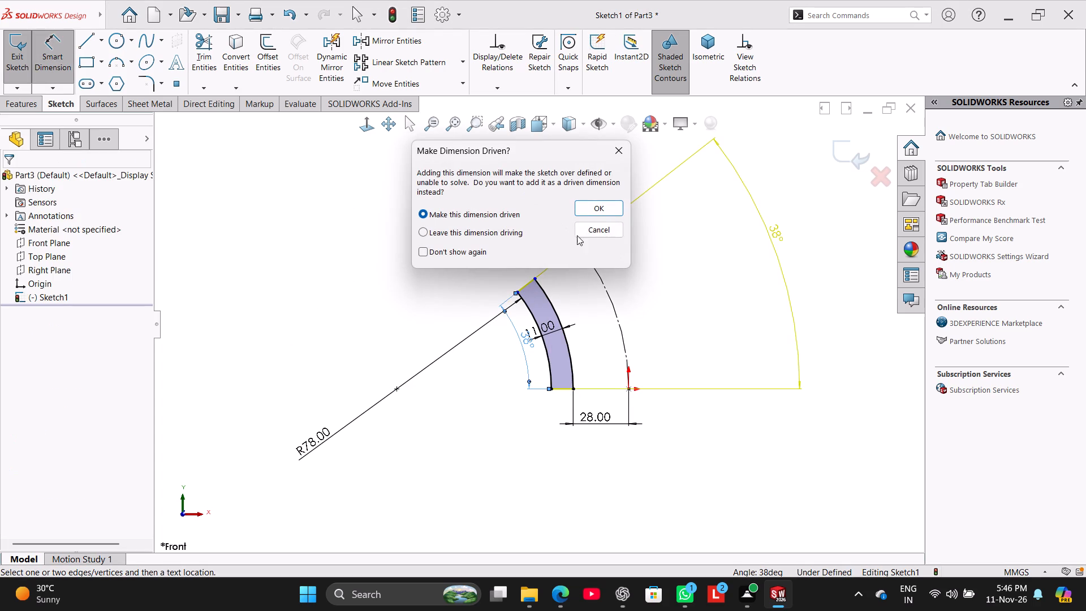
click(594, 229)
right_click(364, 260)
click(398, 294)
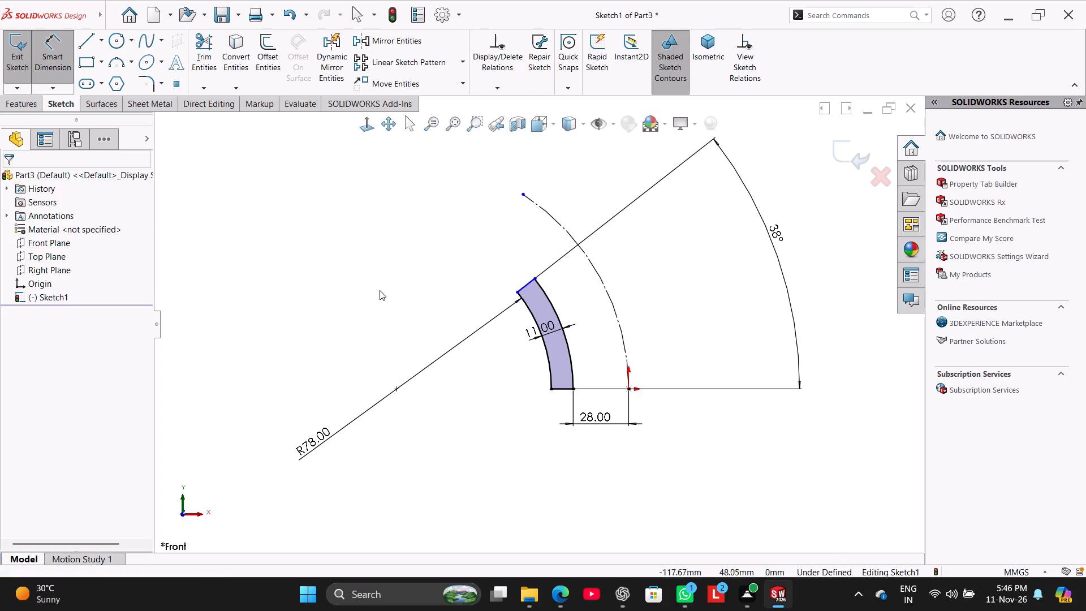
Dimension the horizontal distance between the origin and the band's upper corner nearest the construction arc as 50 mm.
click(61, 36)
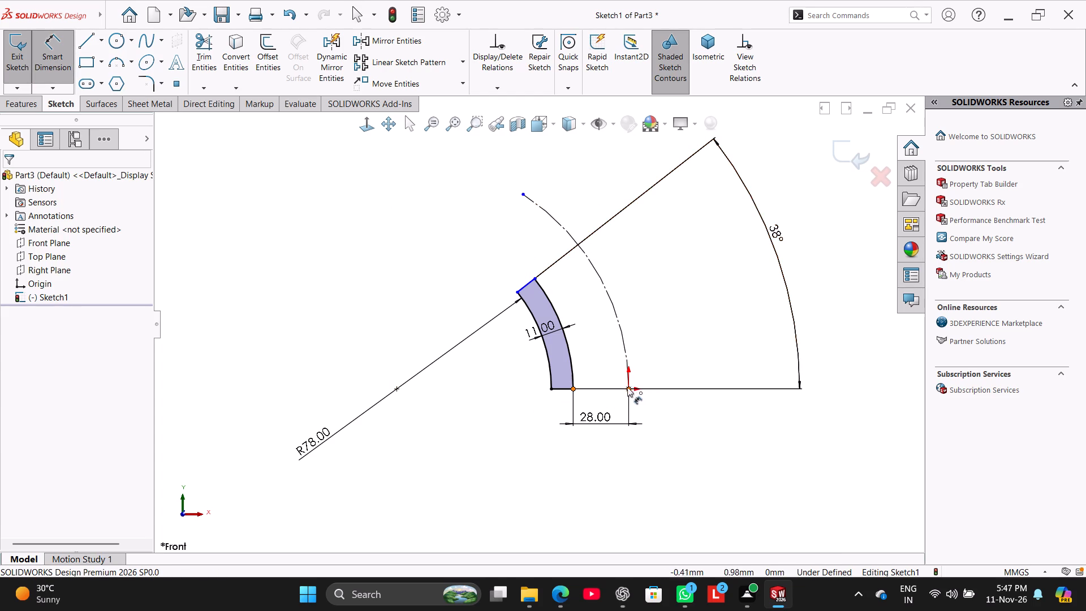
click(536, 280)
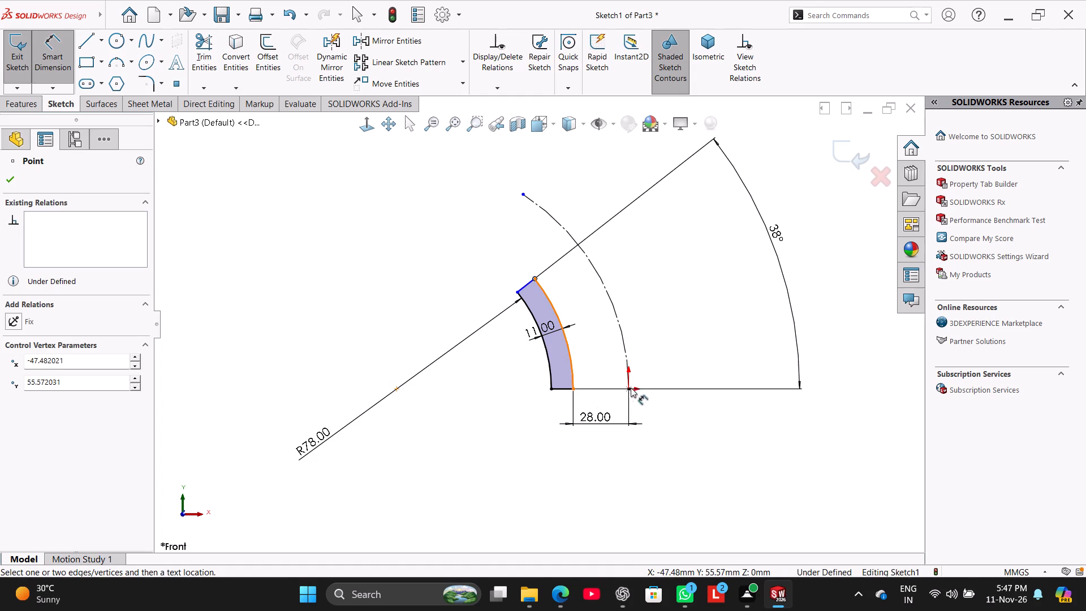
click(627, 387)
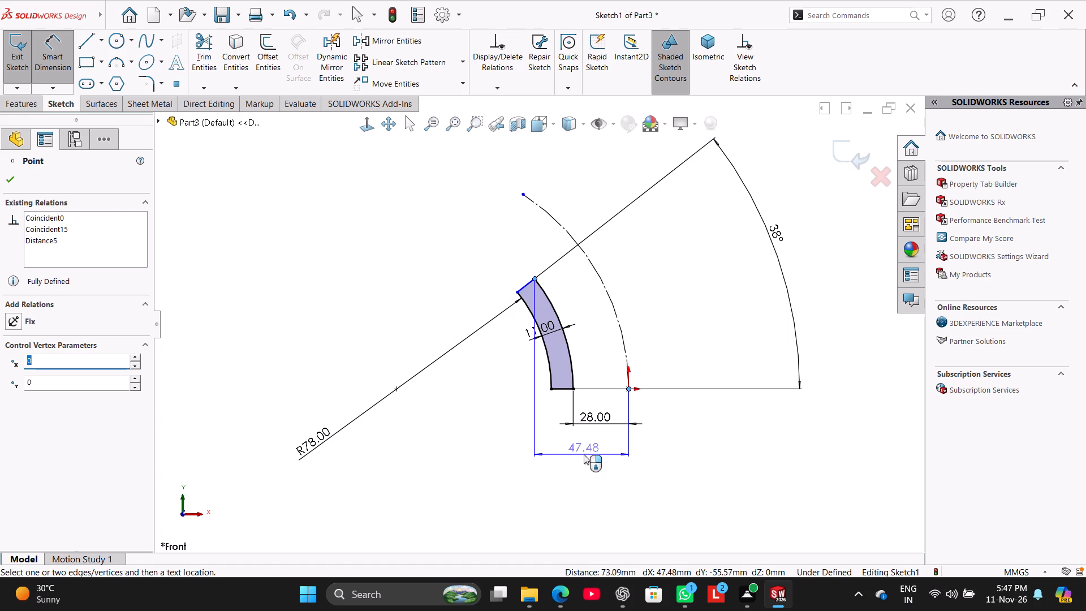
click(584, 454)
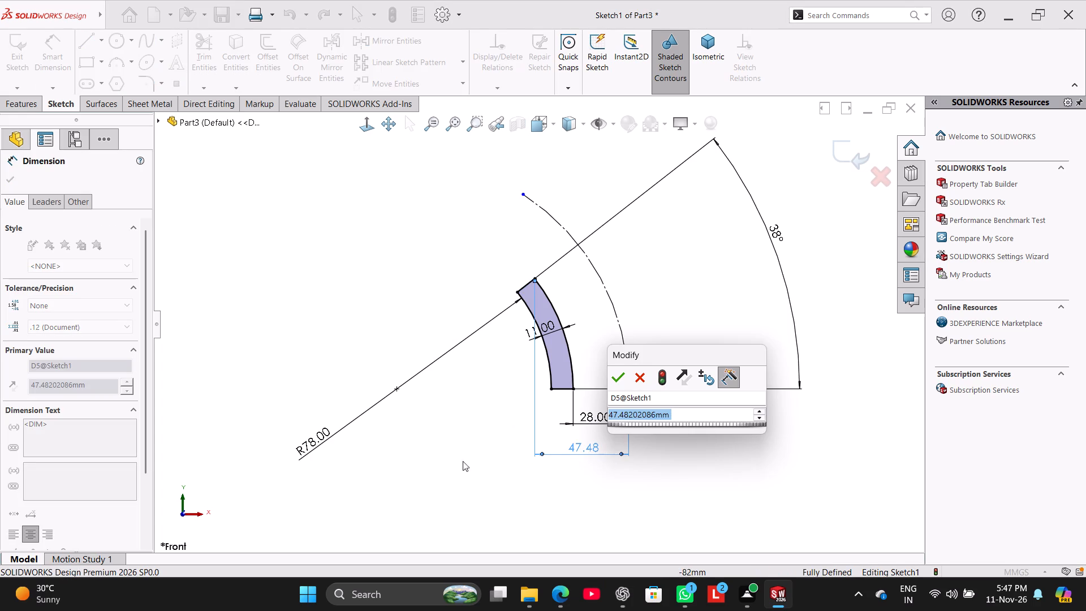
text(50)
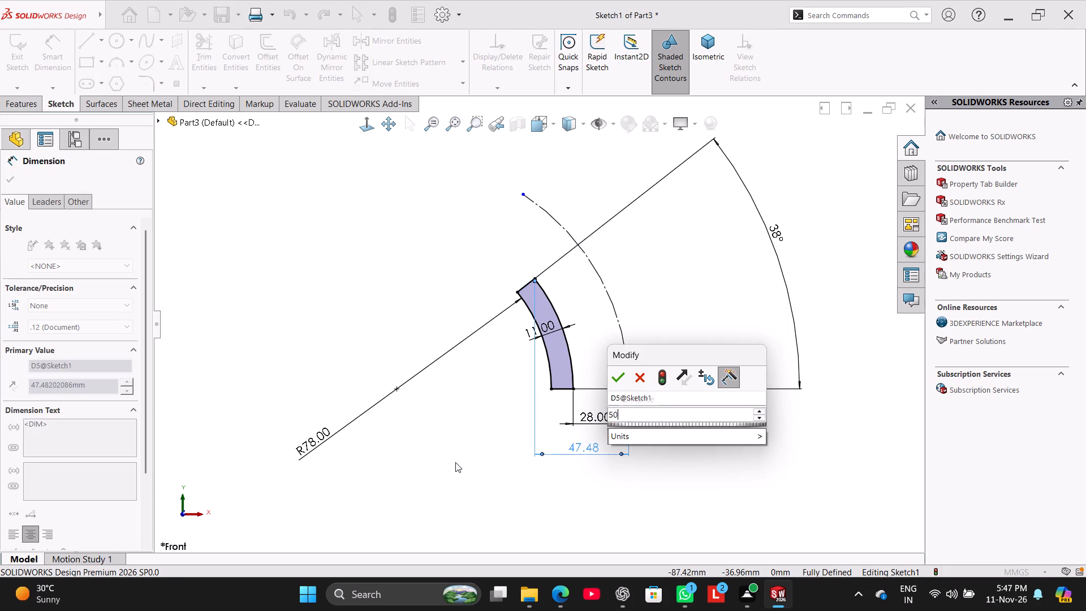
key(Return)
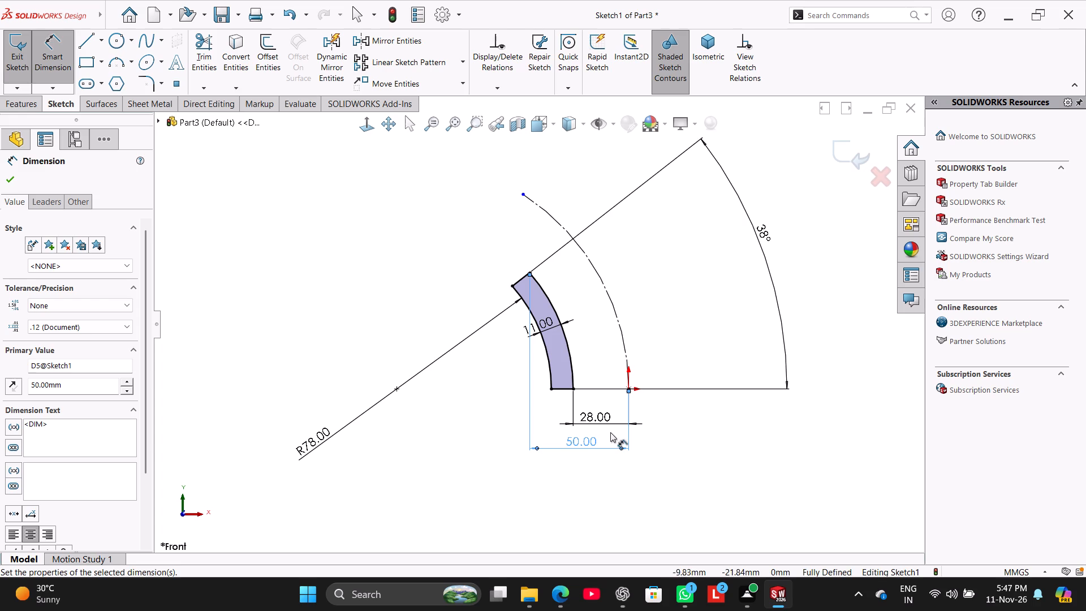
Set the horizontal corner-to-origin distance to 45 mm, try 40 mm, and set it back to 45 mm.
double_click(594, 446)
text(45)
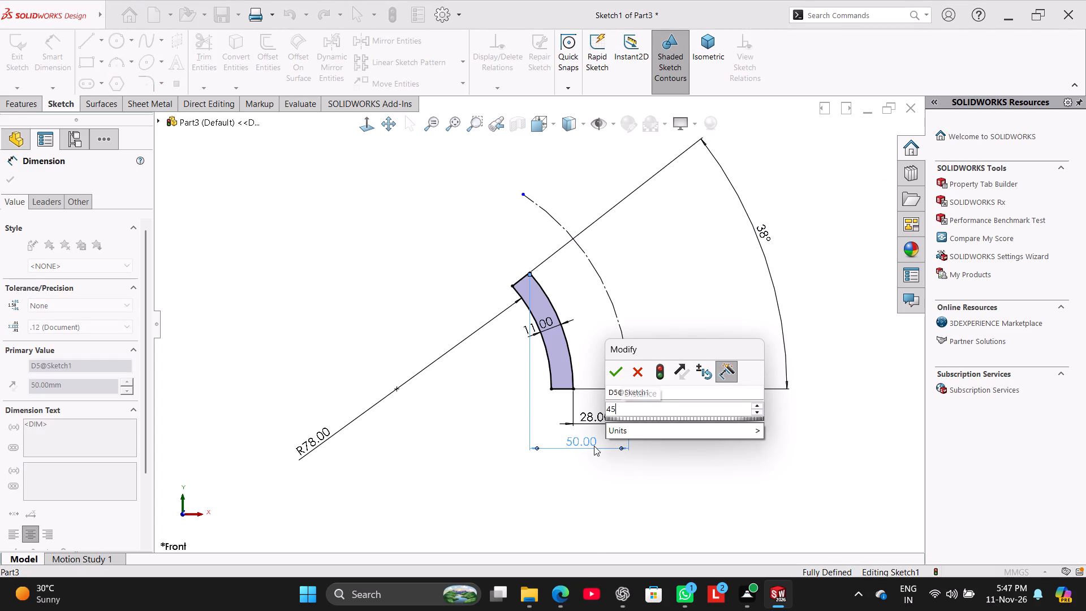
key(Return)
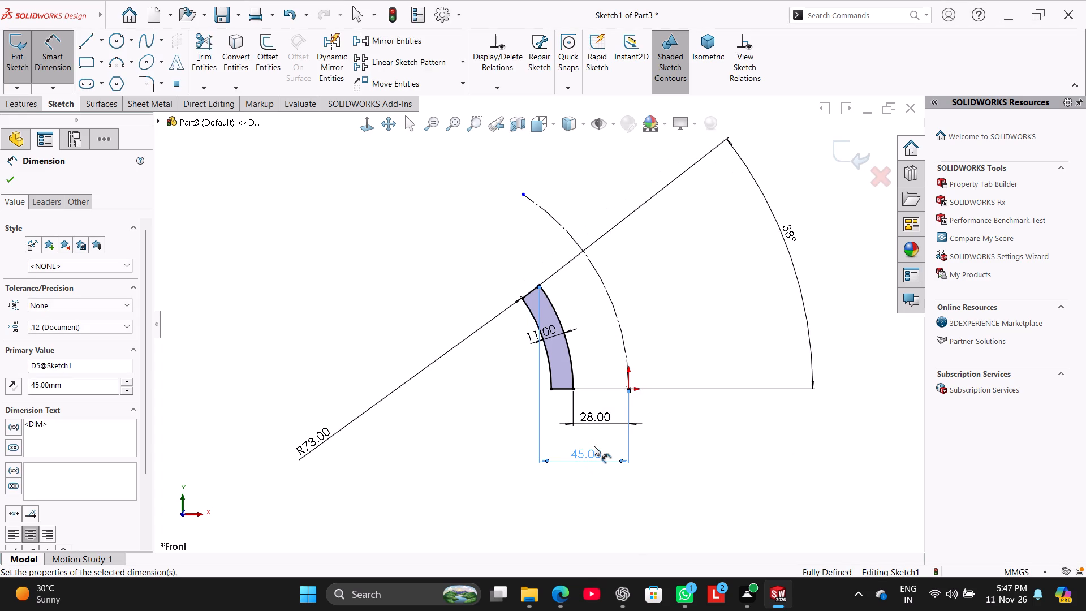
double_click(594, 446)
text(40)
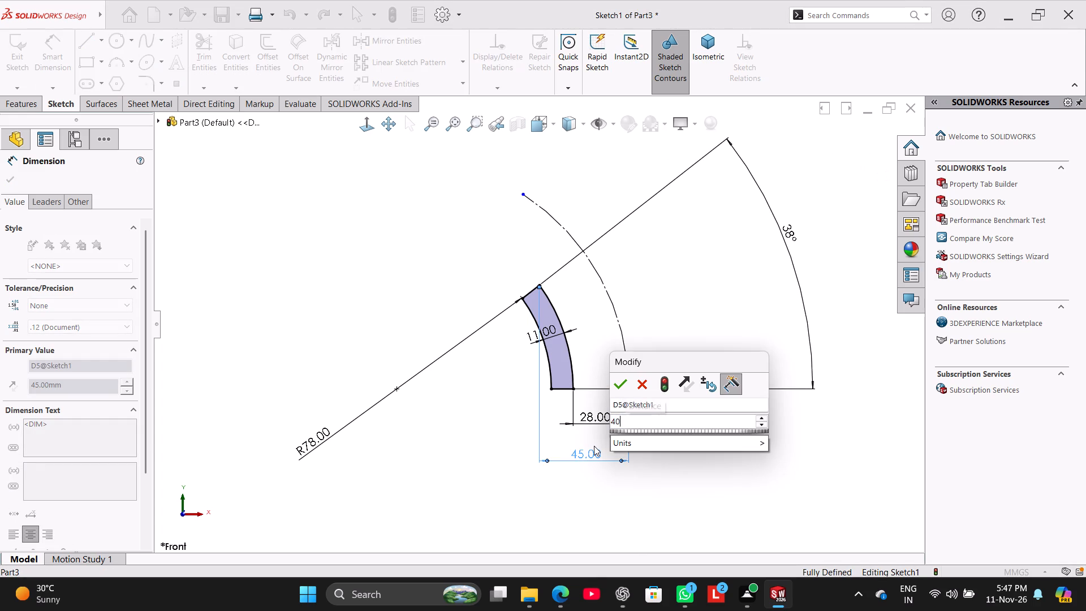
key(Return)
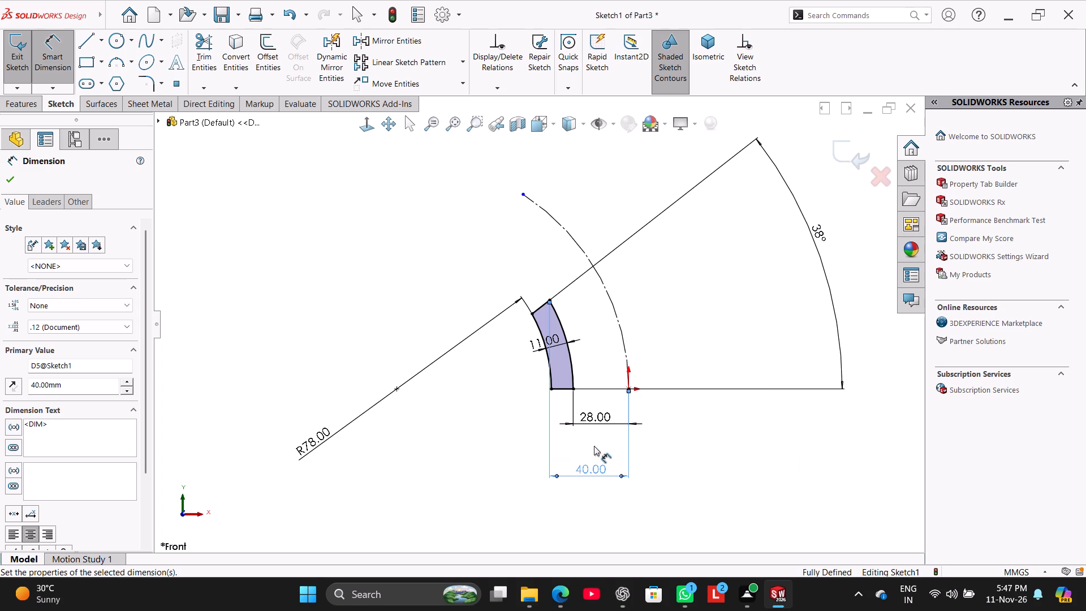
double_click(589, 463)
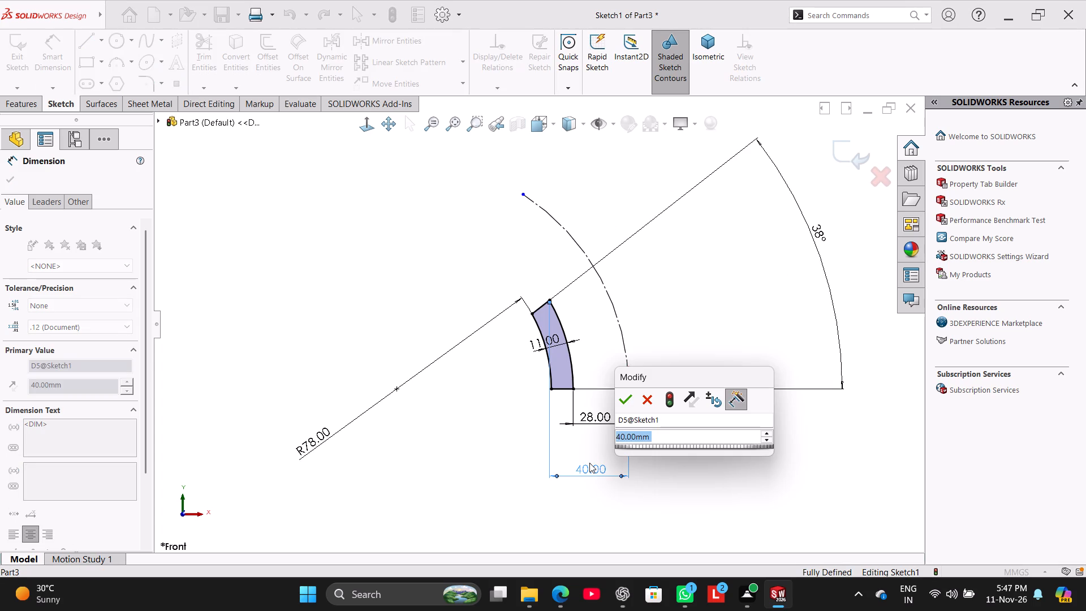
text(45)
key(Return)
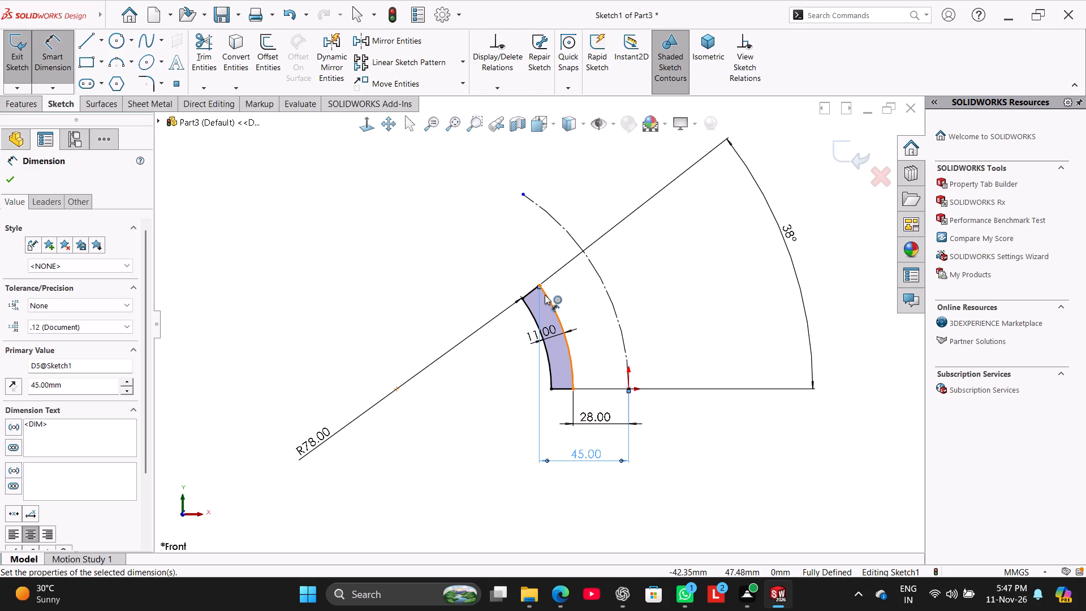
right_click(402, 248)
click(435, 282)
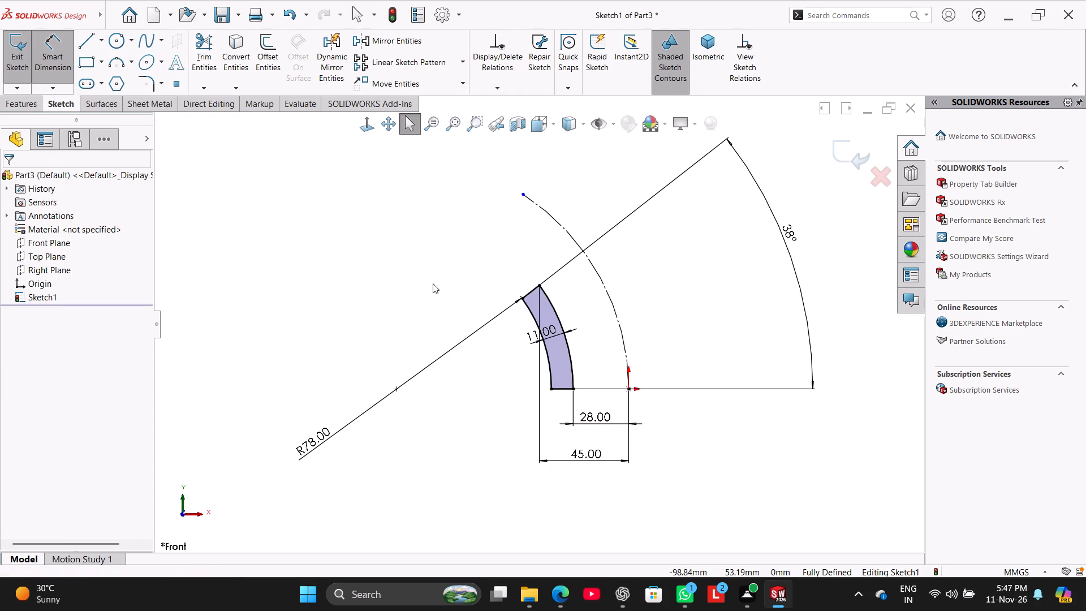
Shorten the construction arc from its upper end and make that endpoint coincident with the band's angled end line.
drag(525, 193, 581, 245)
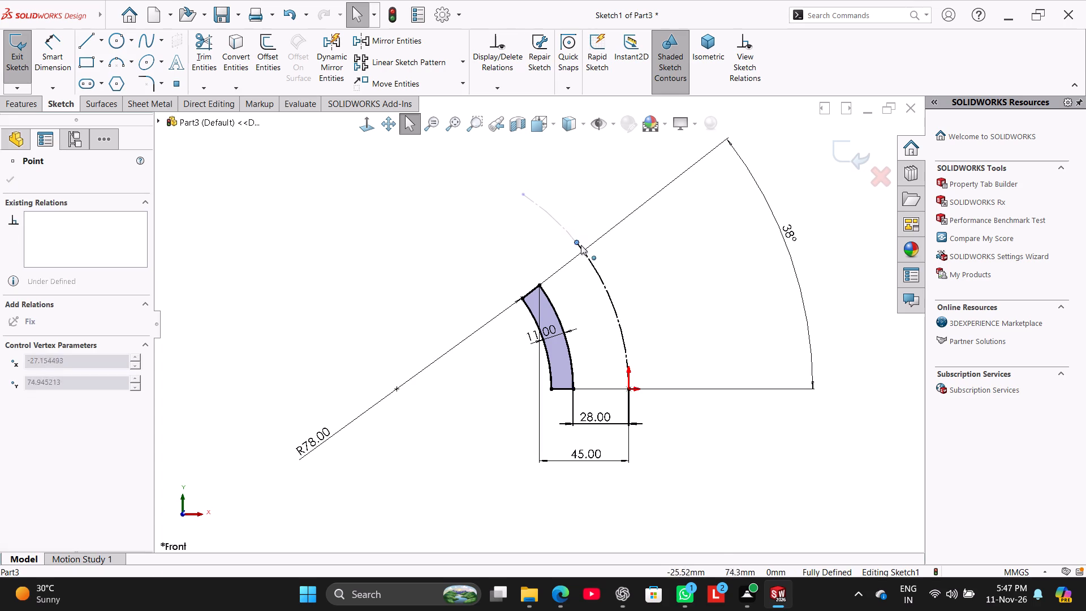
drag(581, 245, 592, 264)
click(507, 201)
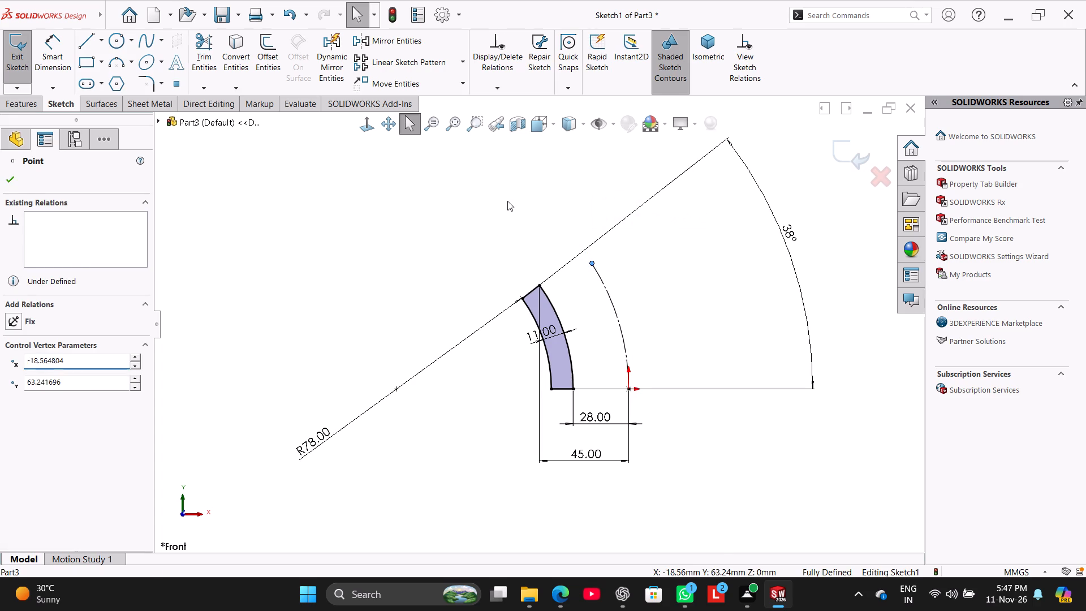
ctrl+click(532, 292)
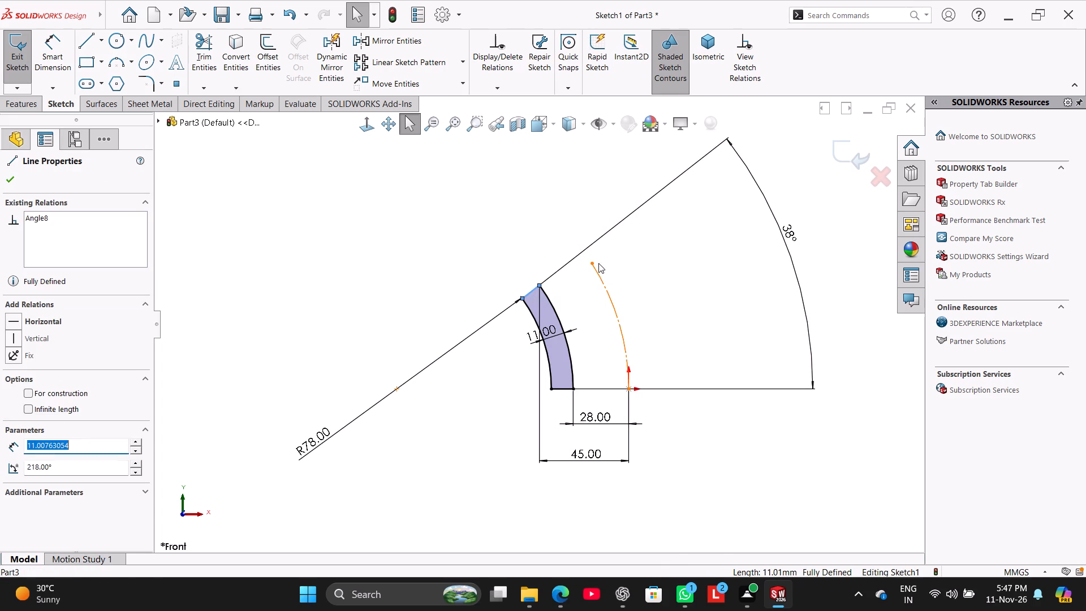
ctrl+click(589, 263)
click(47, 395)
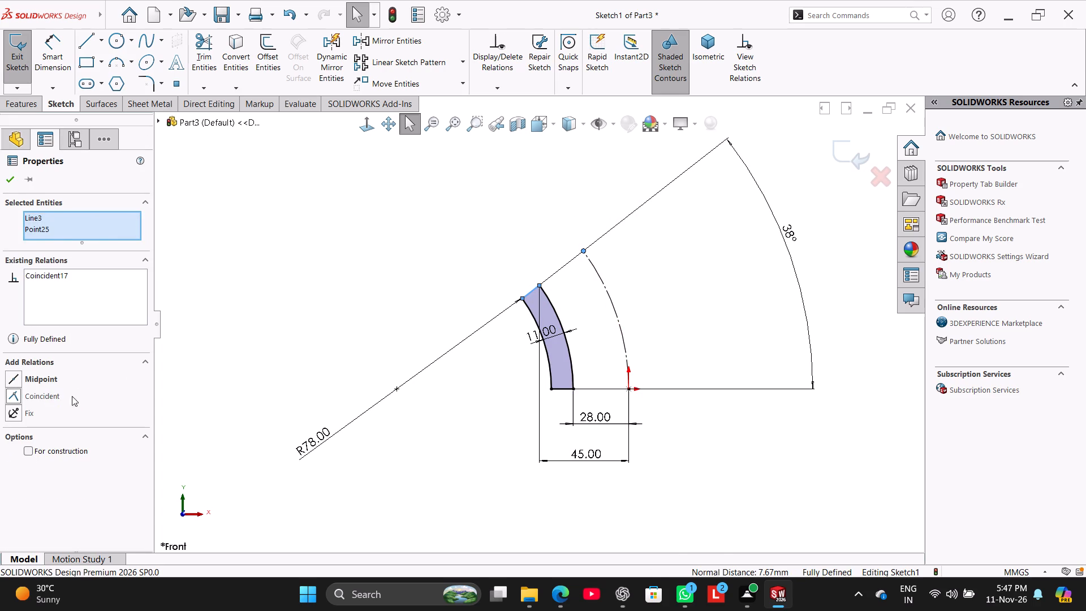
click(251, 307)
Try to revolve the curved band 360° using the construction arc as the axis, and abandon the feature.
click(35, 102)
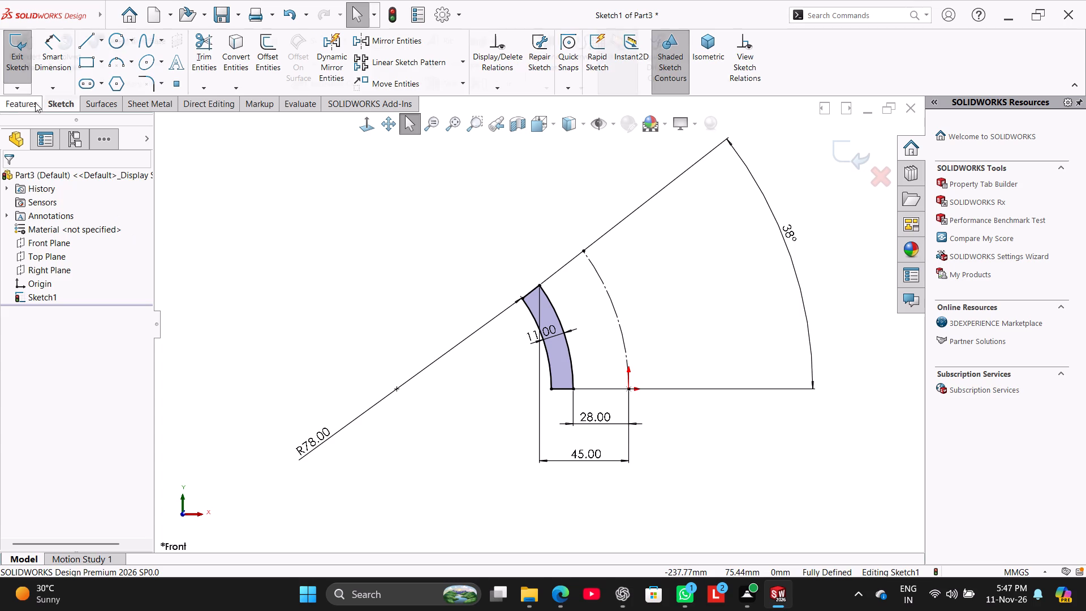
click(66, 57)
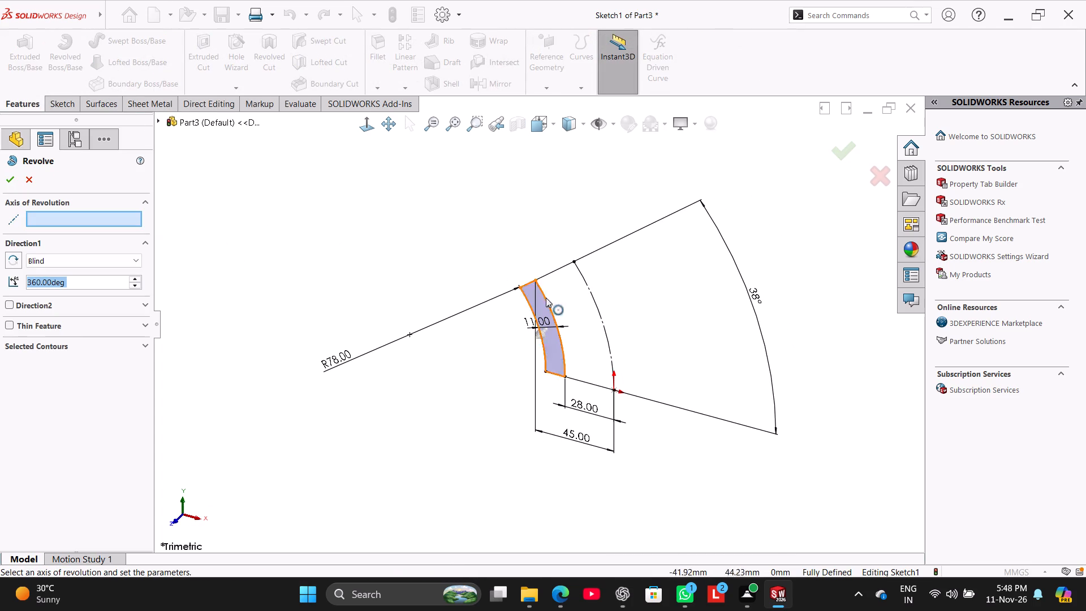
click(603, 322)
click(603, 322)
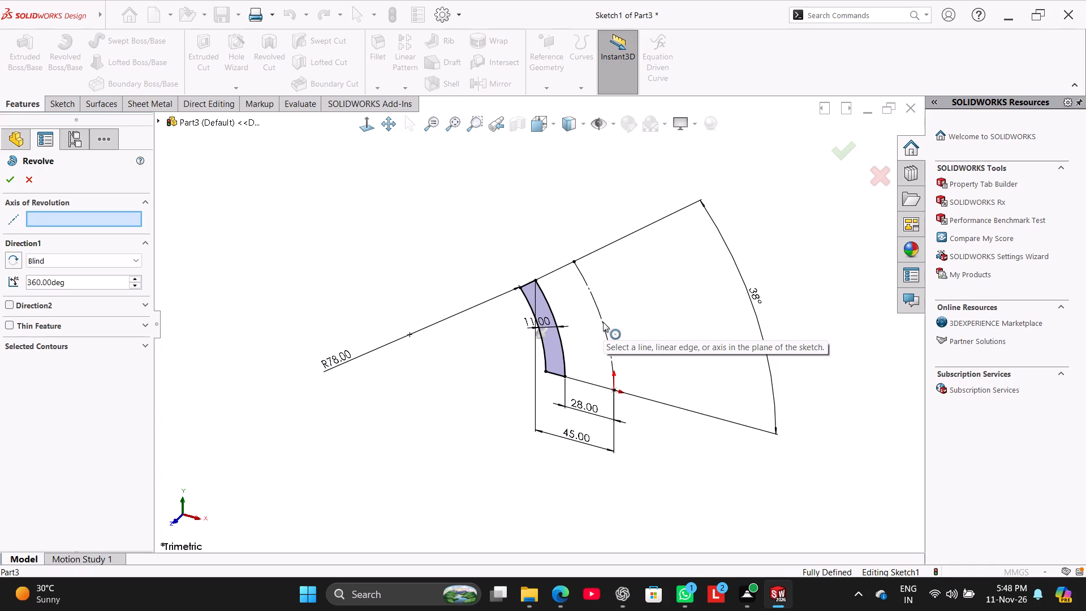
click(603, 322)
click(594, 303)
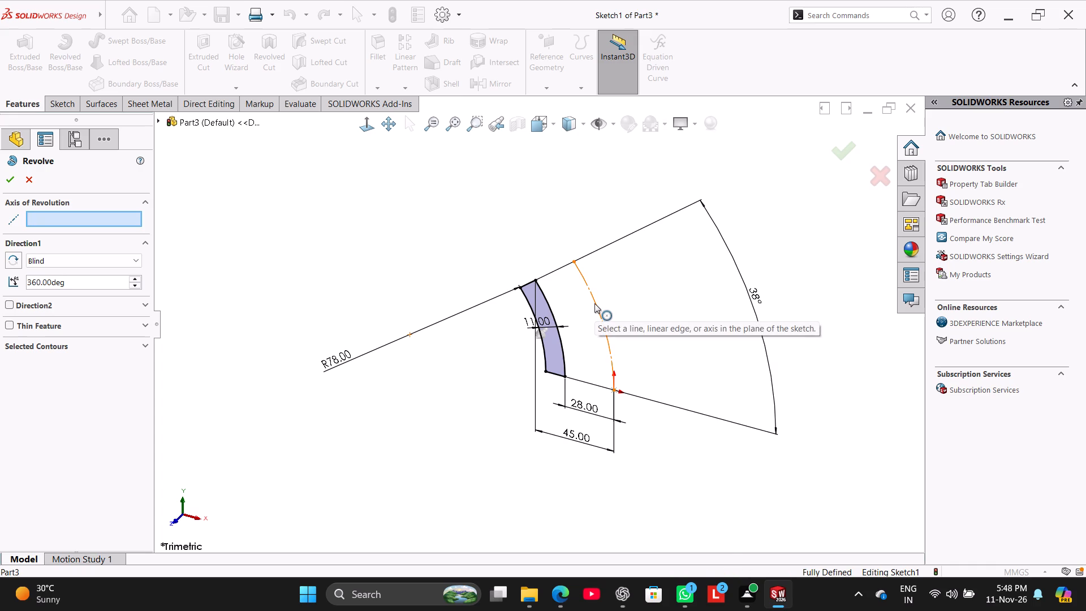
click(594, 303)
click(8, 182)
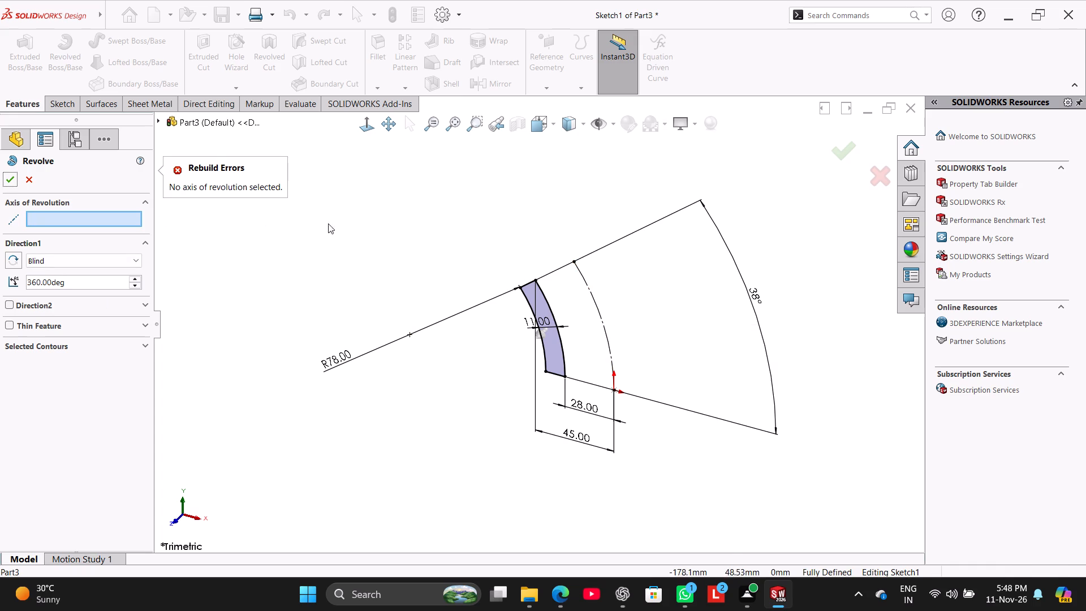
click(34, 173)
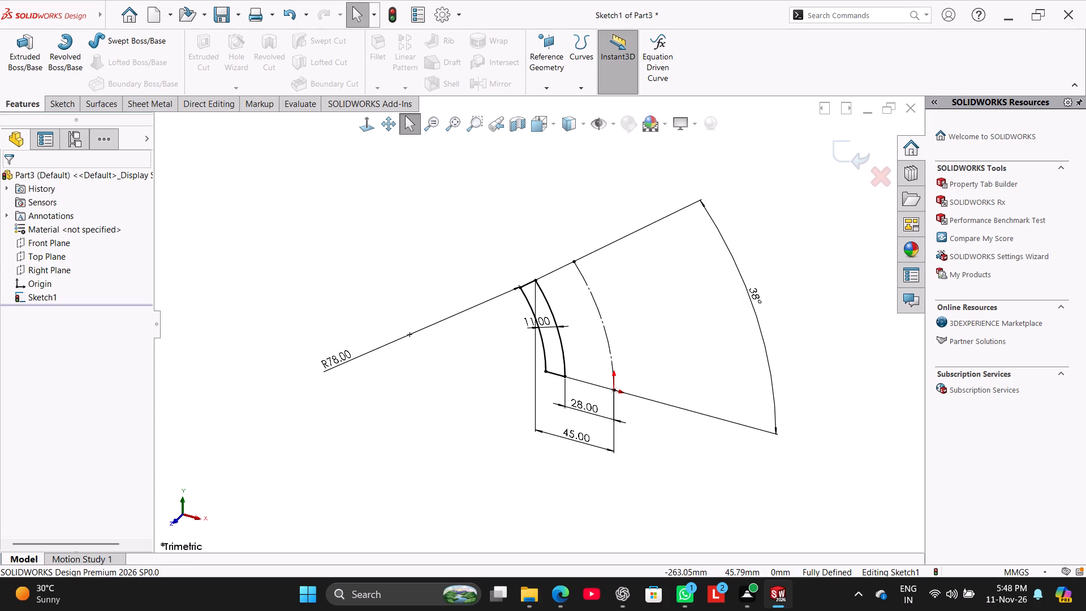
Exit the sketch containing the curved band profile and construction arc.
click(356, 128)
click(365, 130)
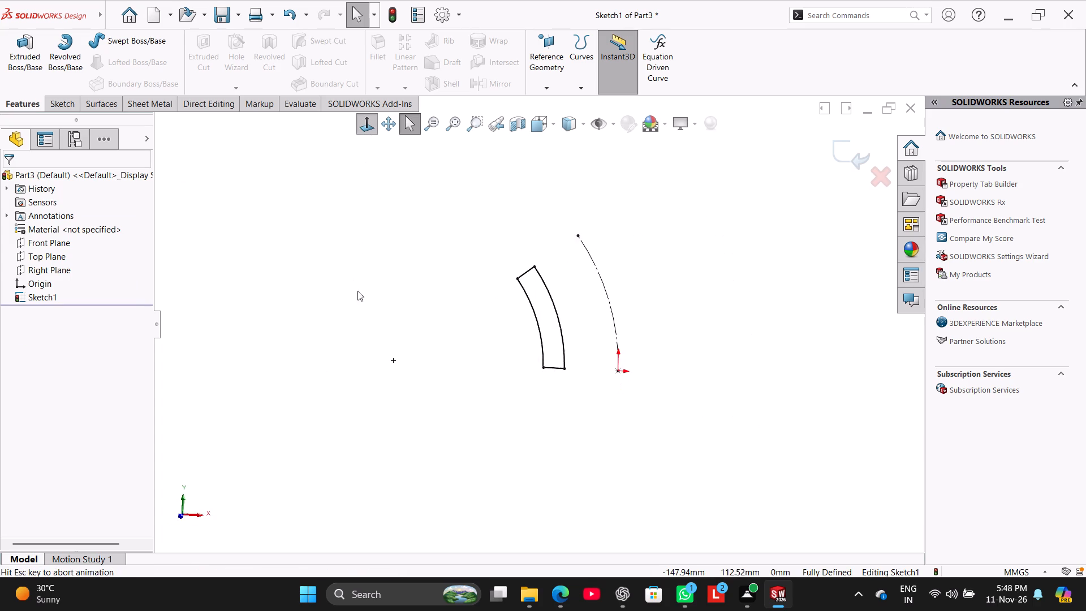
click(438, 453)
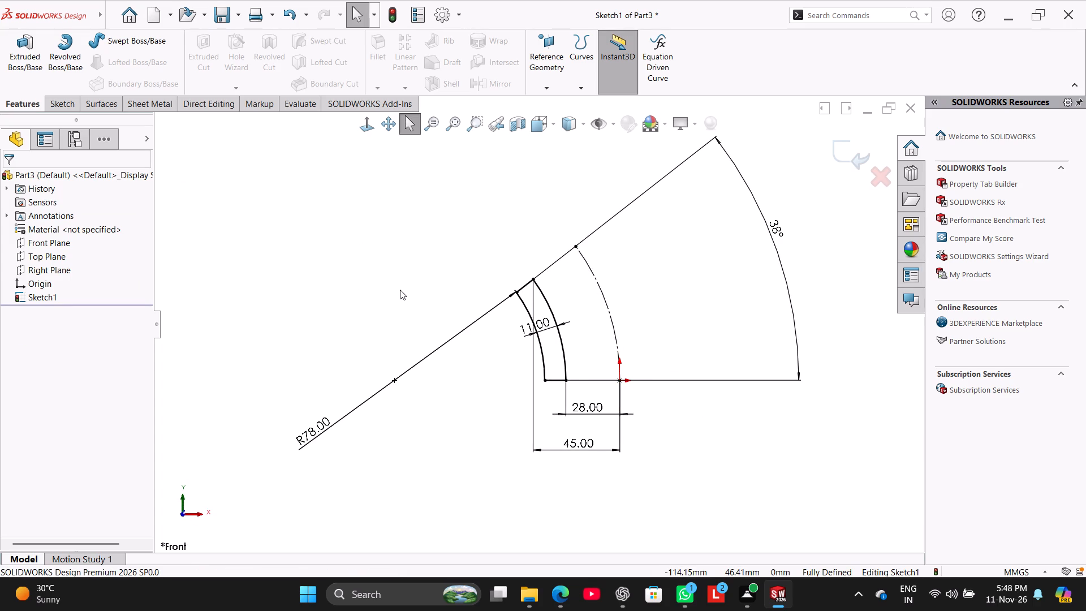
click(27, 107)
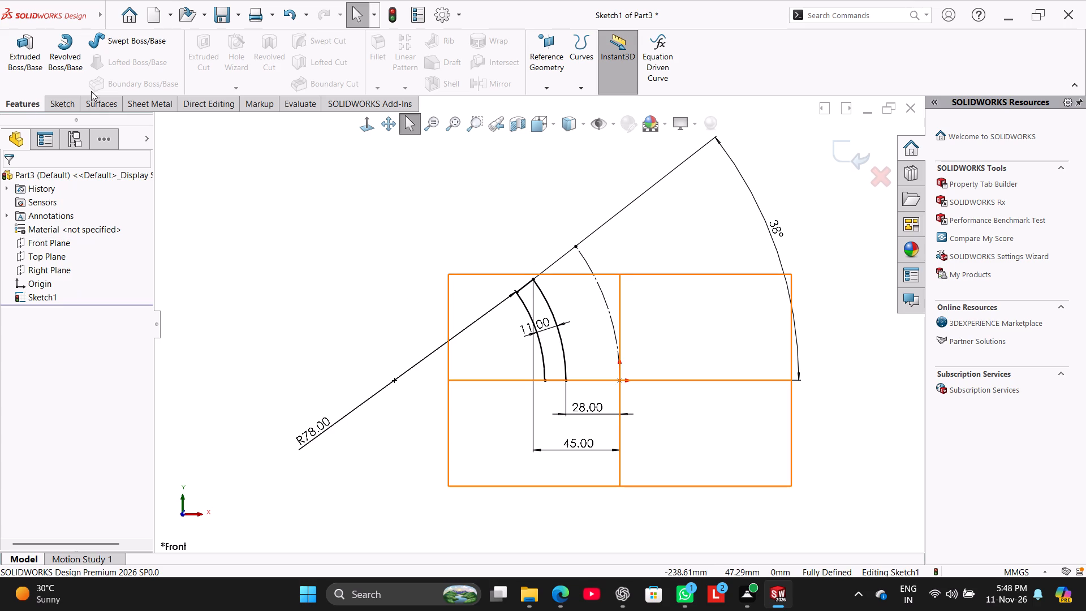
click(58, 105)
click(38, 105)
click(76, 106)
click(16, 58)
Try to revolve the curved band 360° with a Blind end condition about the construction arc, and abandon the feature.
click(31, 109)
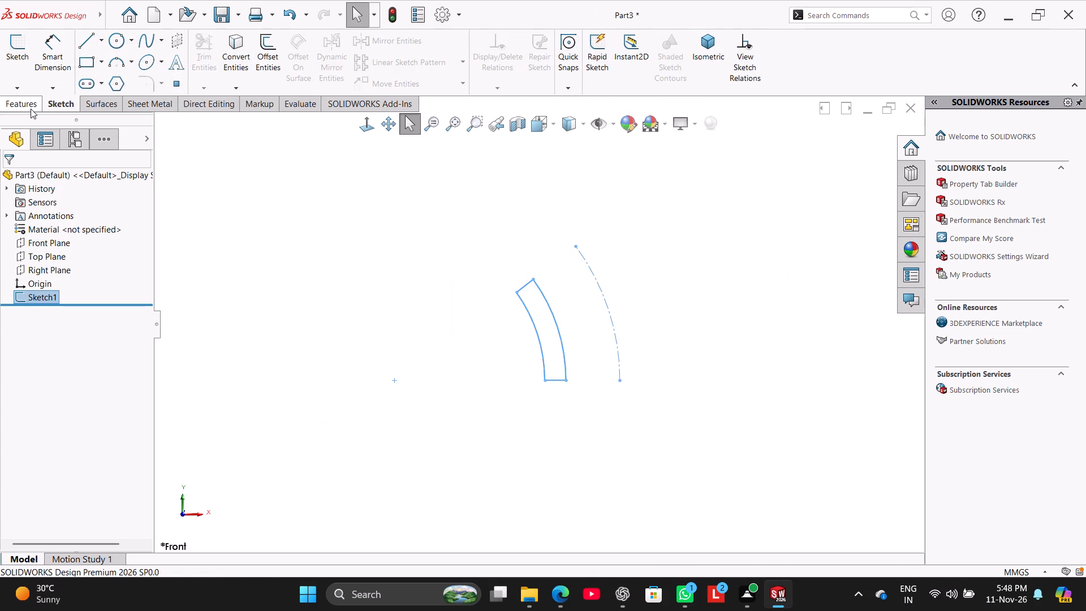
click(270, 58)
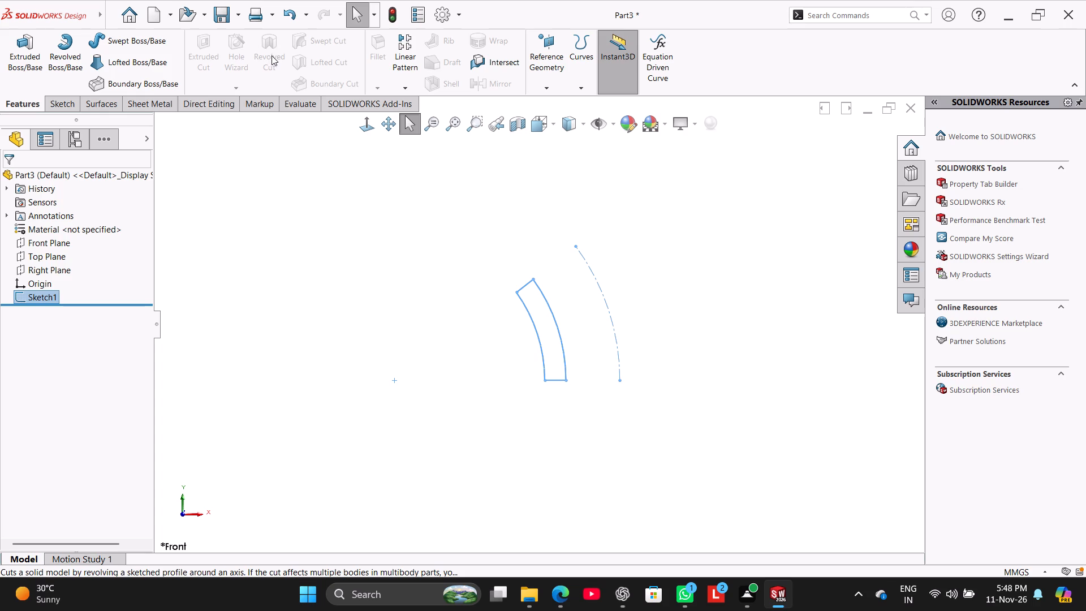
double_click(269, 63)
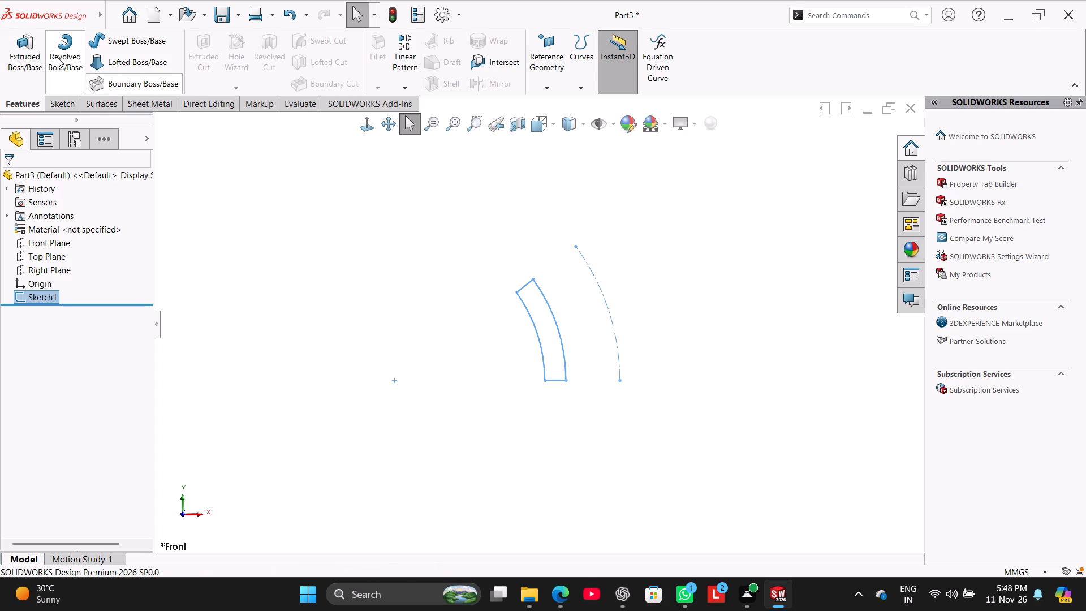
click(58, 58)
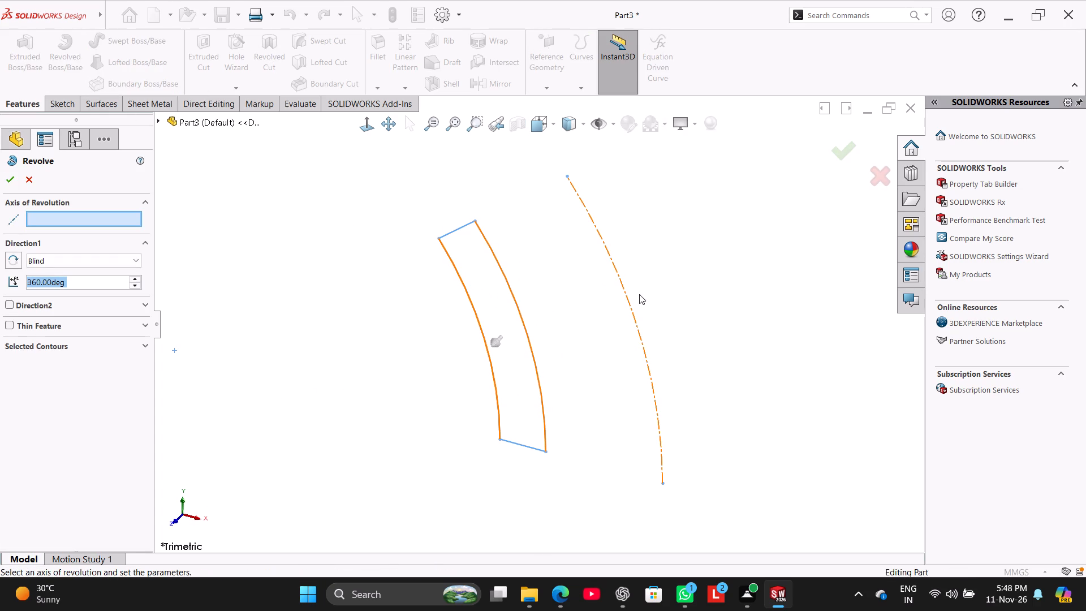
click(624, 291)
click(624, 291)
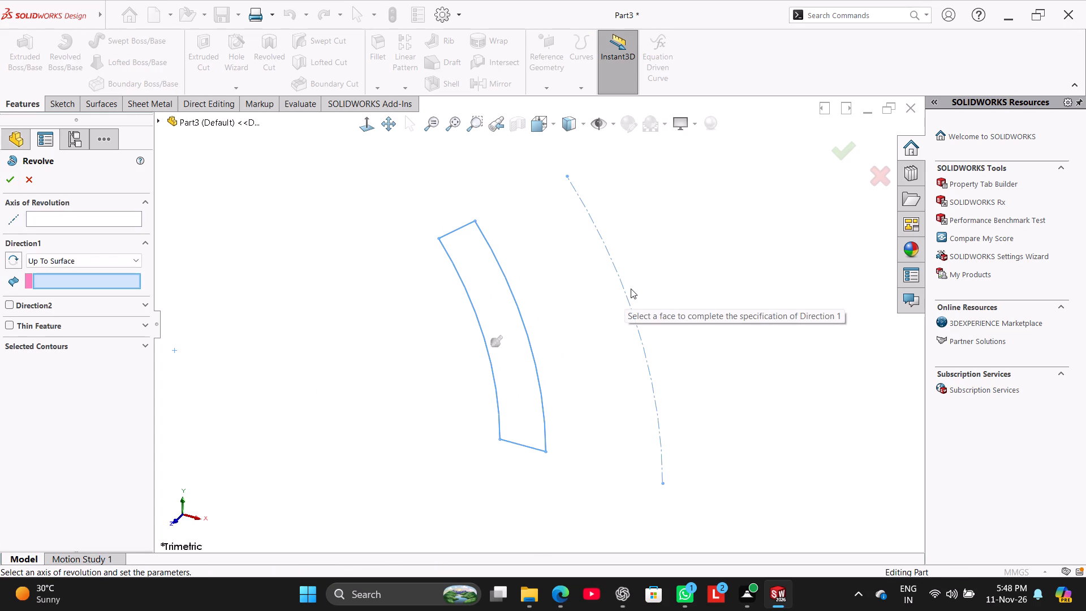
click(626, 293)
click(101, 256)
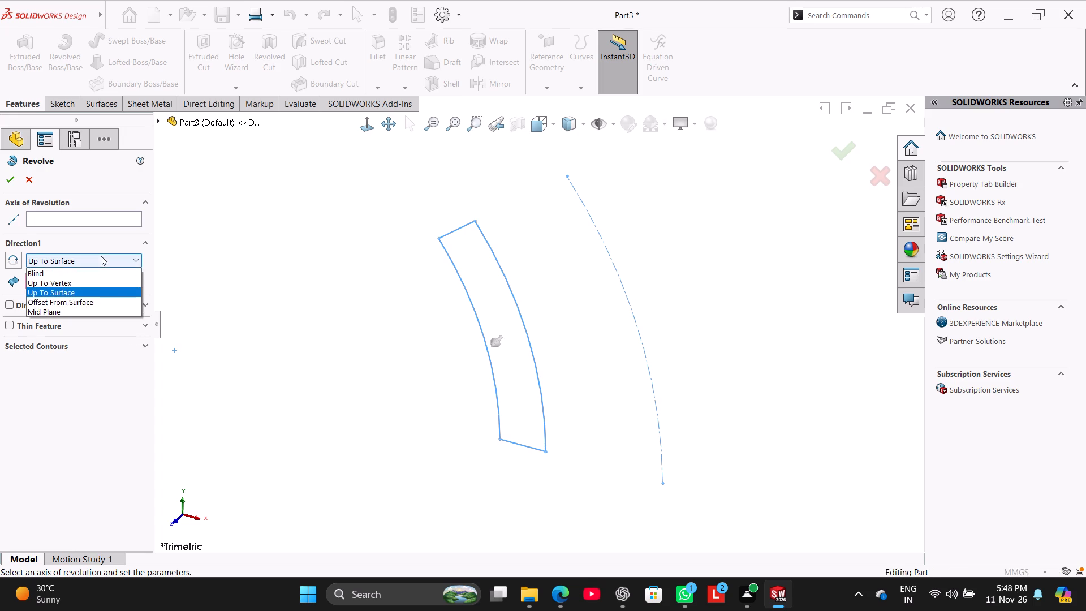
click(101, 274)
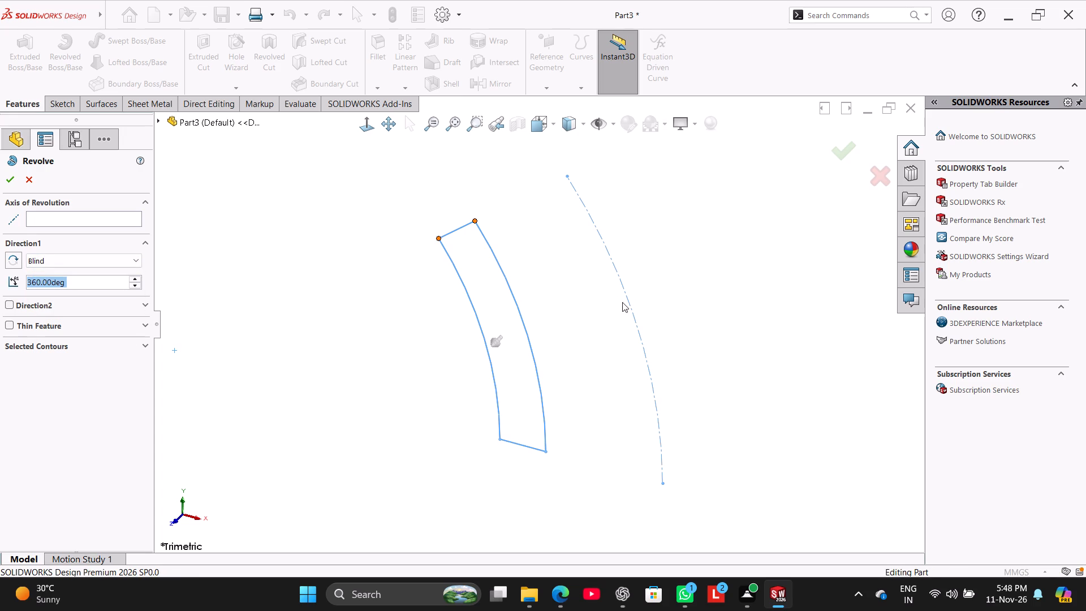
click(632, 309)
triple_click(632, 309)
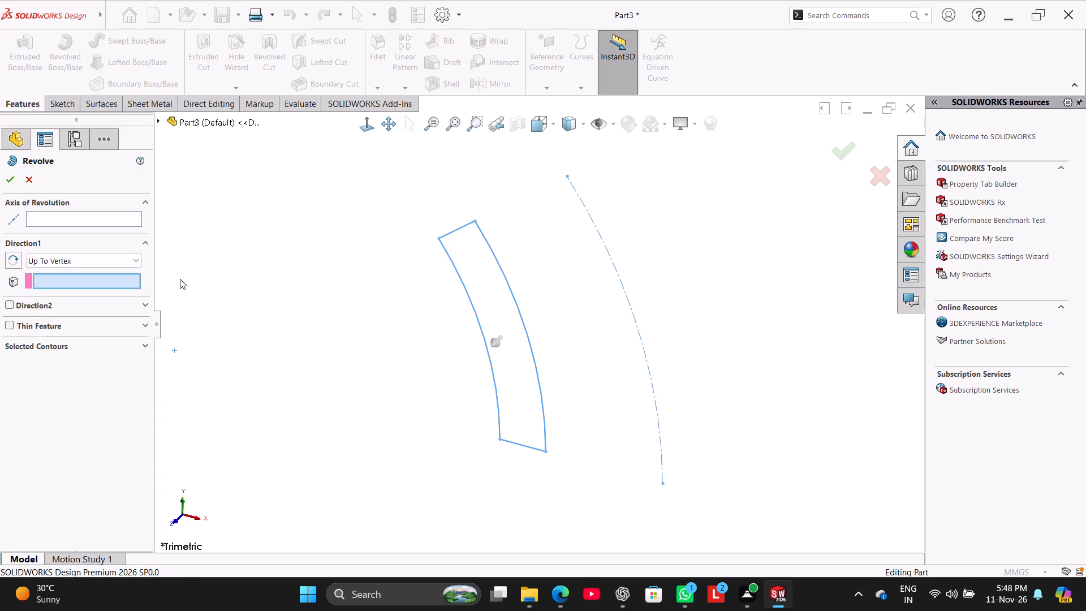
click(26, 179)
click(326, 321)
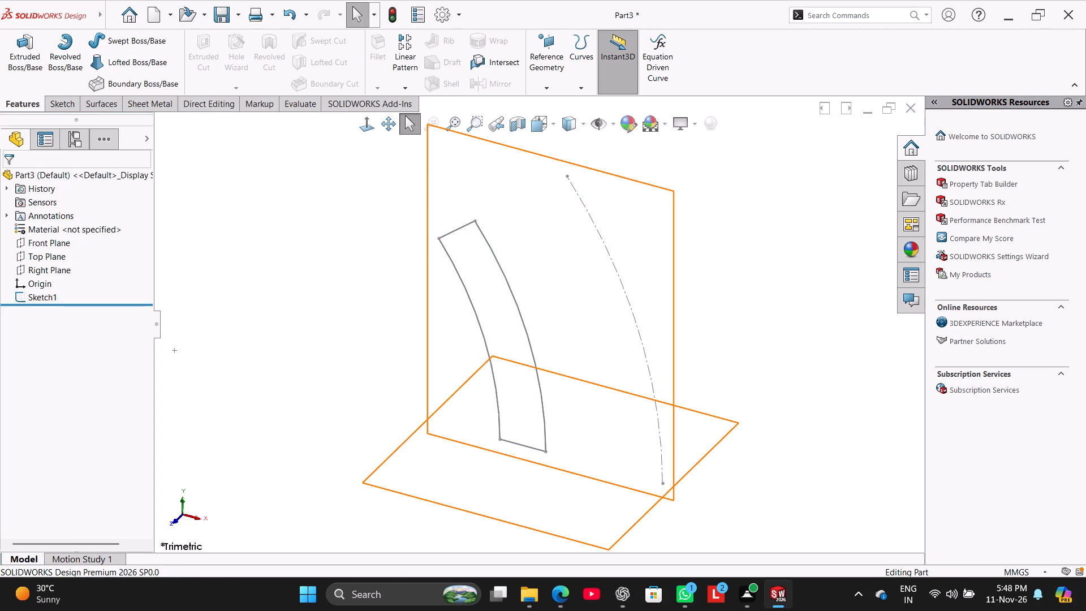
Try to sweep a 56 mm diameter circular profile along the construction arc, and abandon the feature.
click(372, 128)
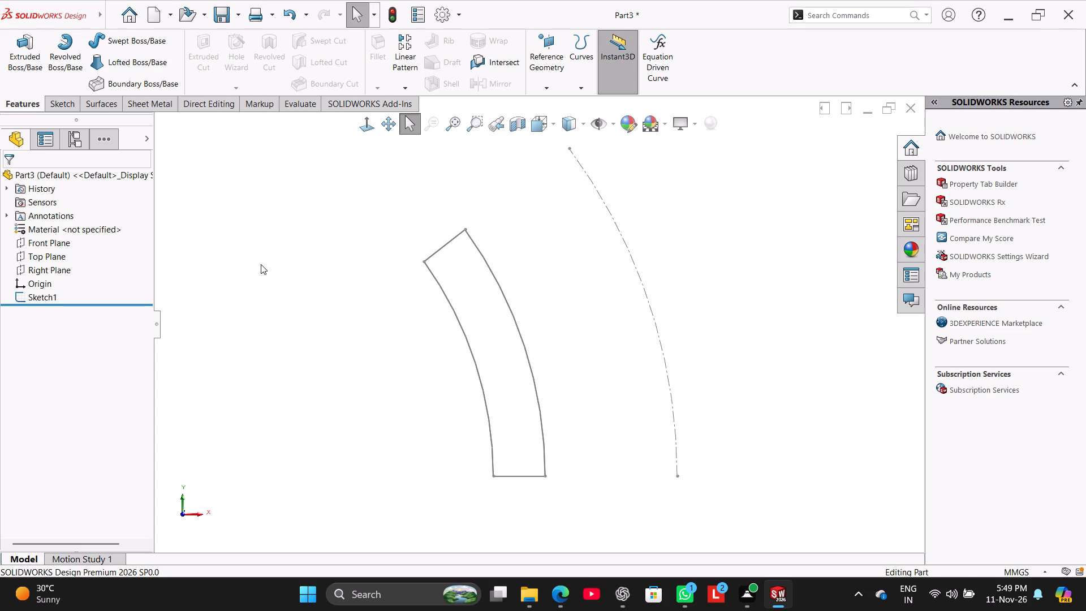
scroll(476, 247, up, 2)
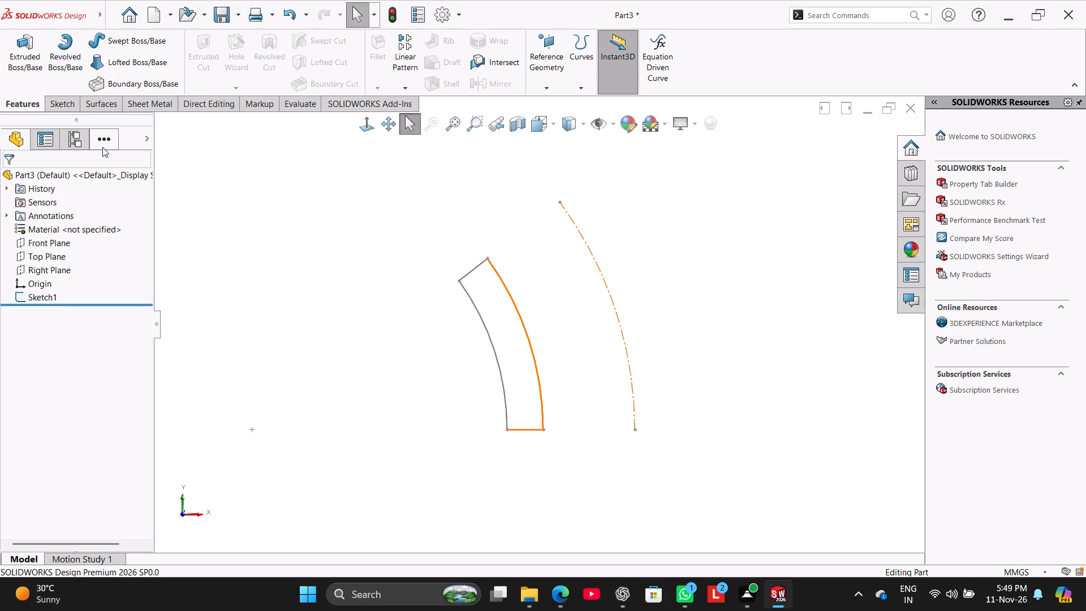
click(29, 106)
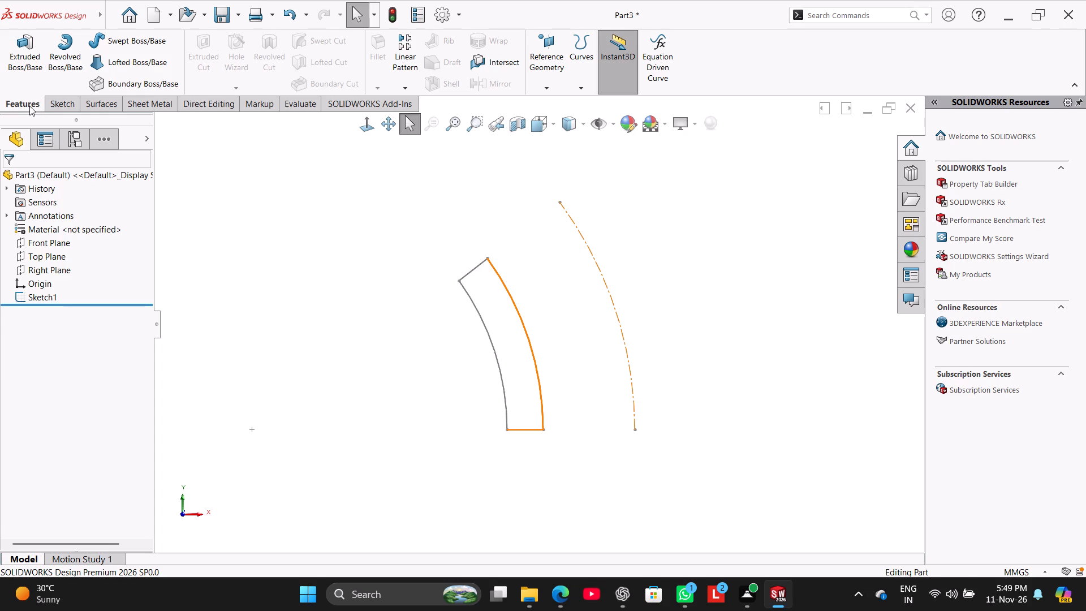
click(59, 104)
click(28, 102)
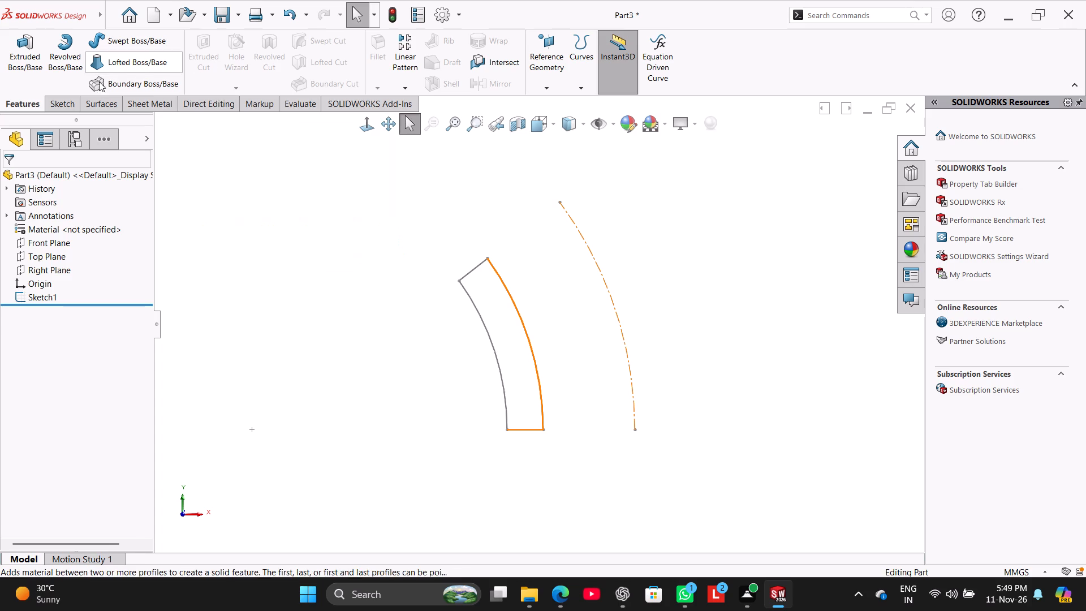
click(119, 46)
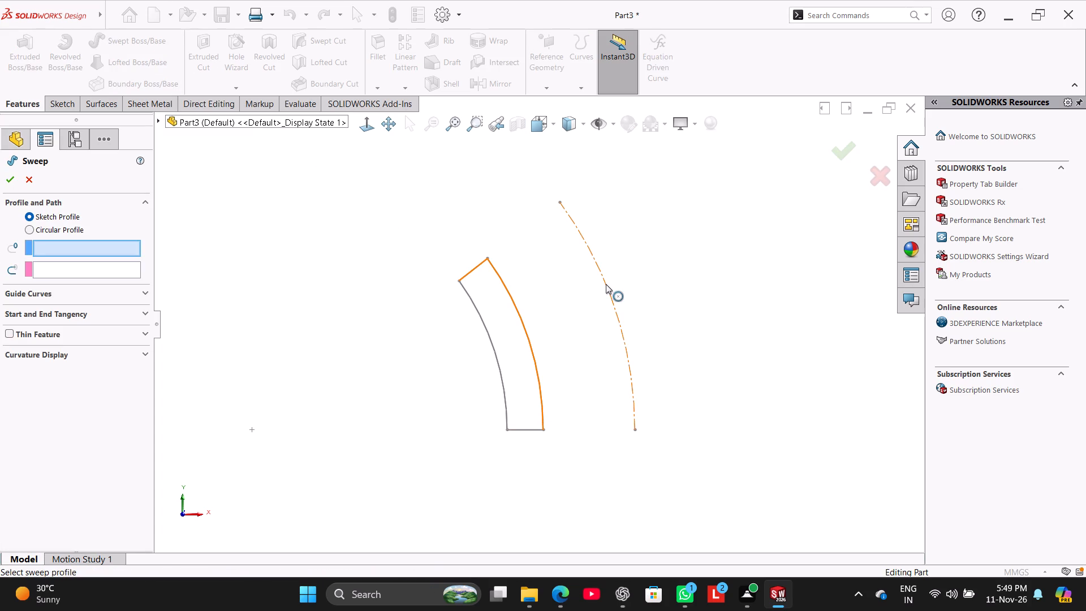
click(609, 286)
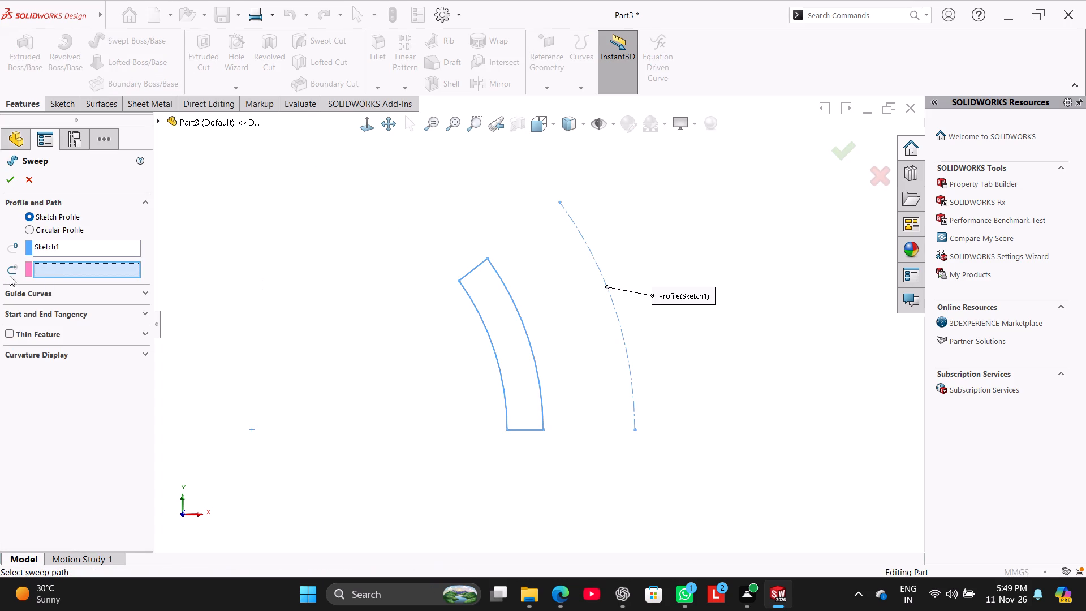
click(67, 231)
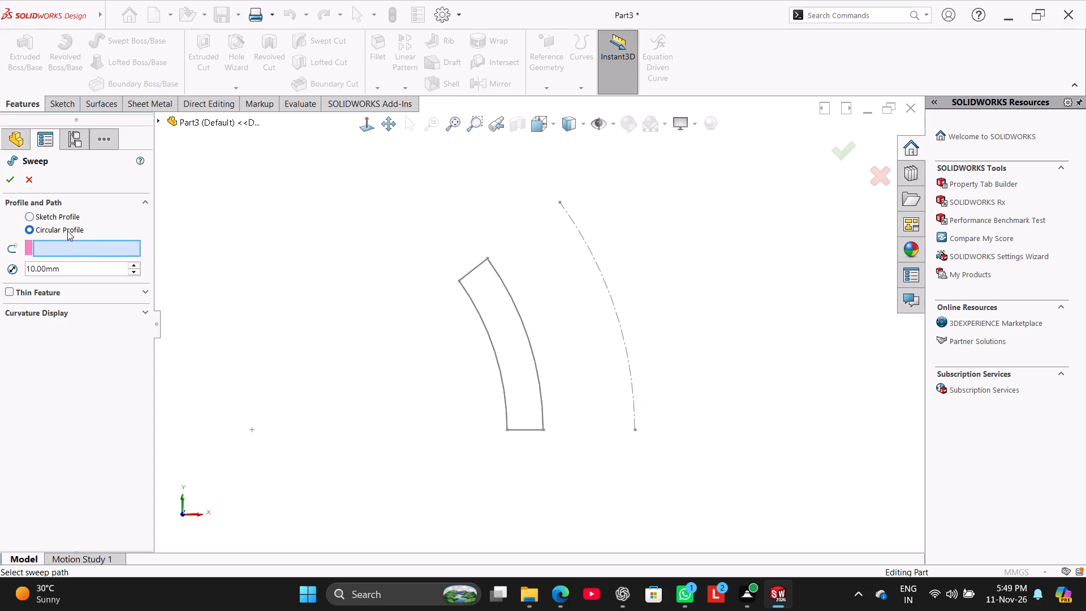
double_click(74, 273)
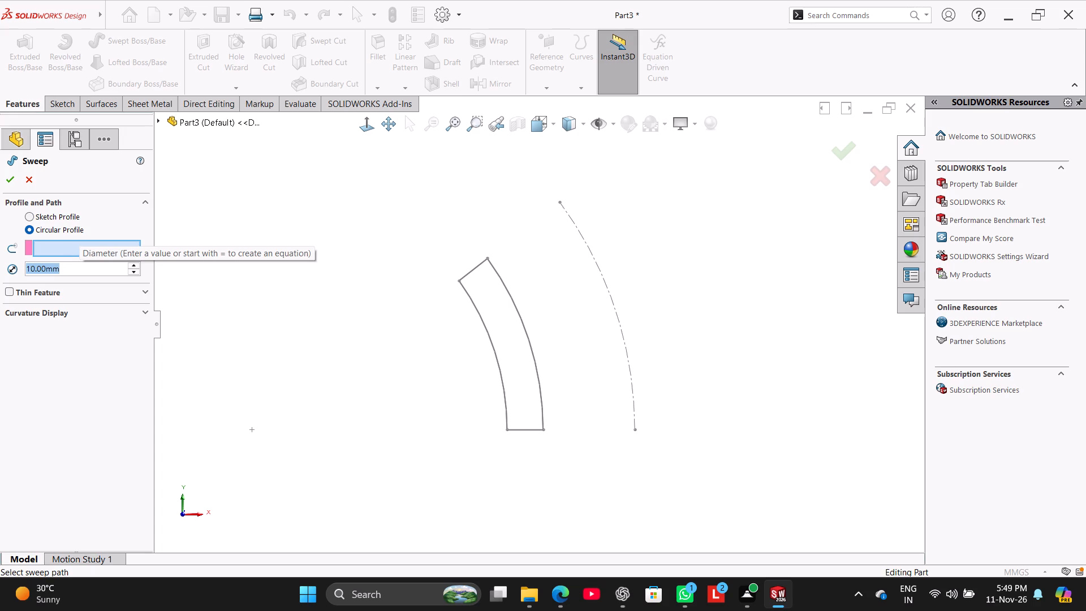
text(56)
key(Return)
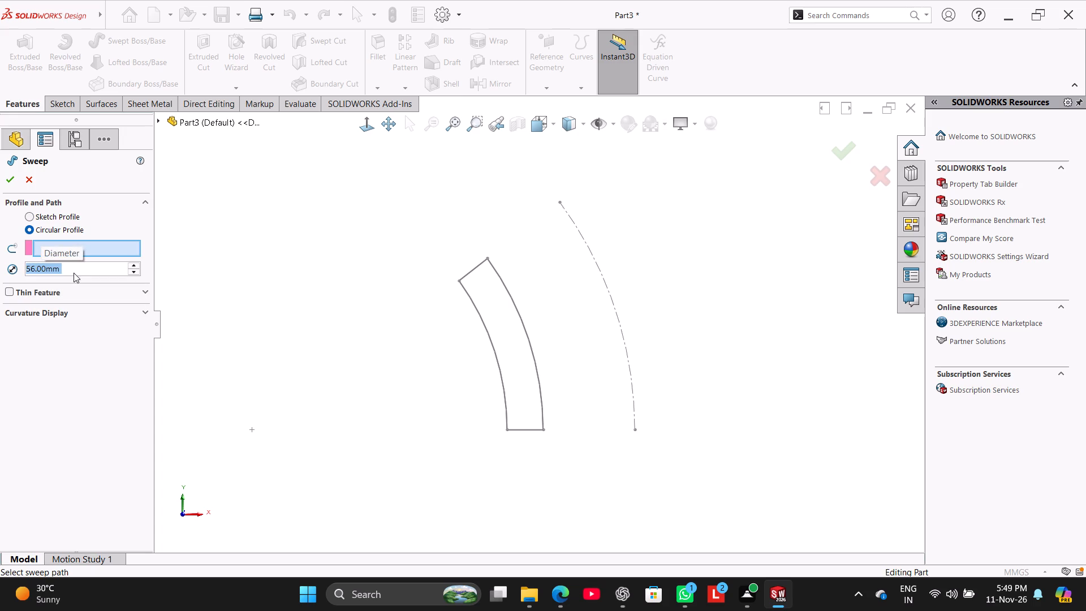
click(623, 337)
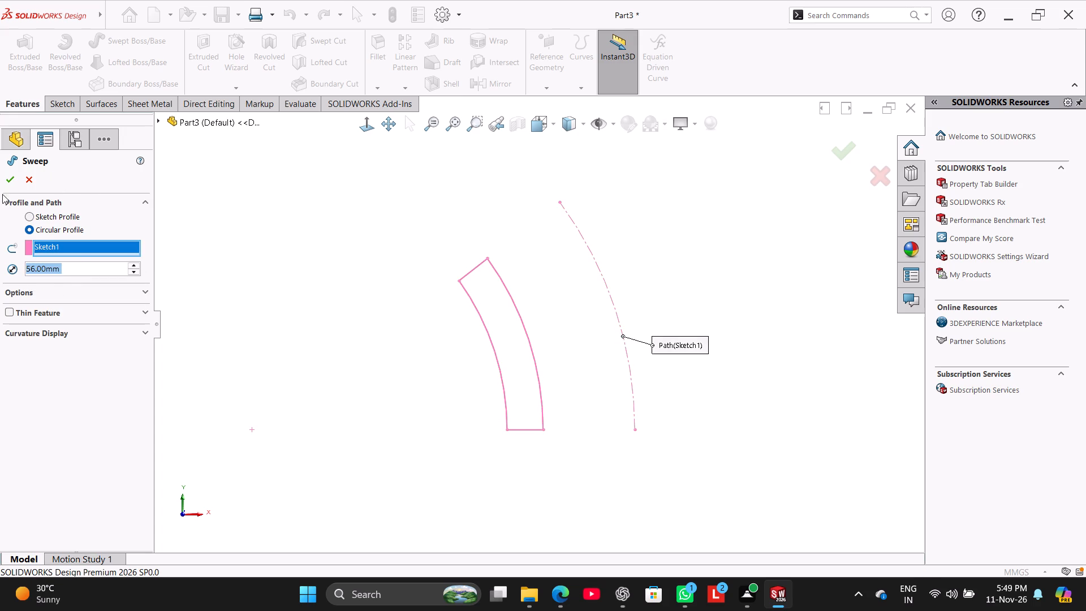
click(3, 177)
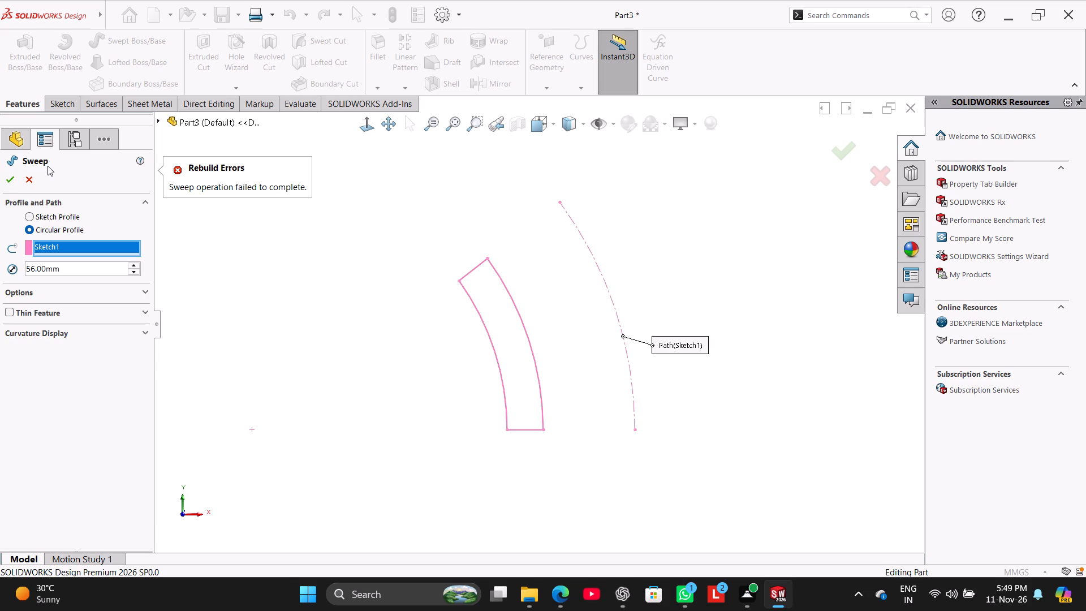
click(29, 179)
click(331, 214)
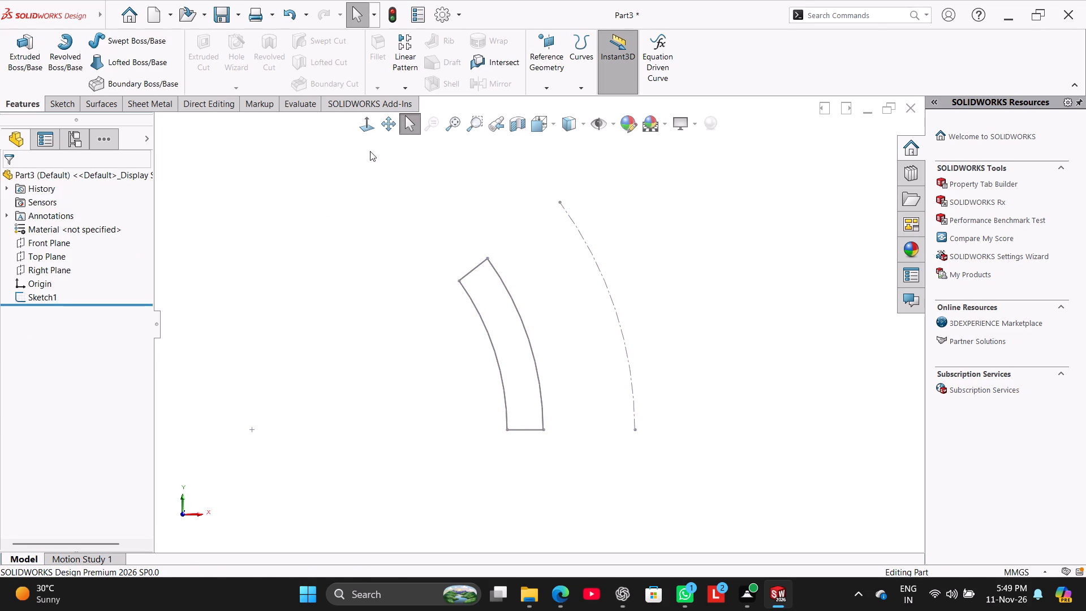
Reopen the curved band sketch for editing and convert the construction arc into a regular solid arc.
click(364, 123)
click(360, 124)
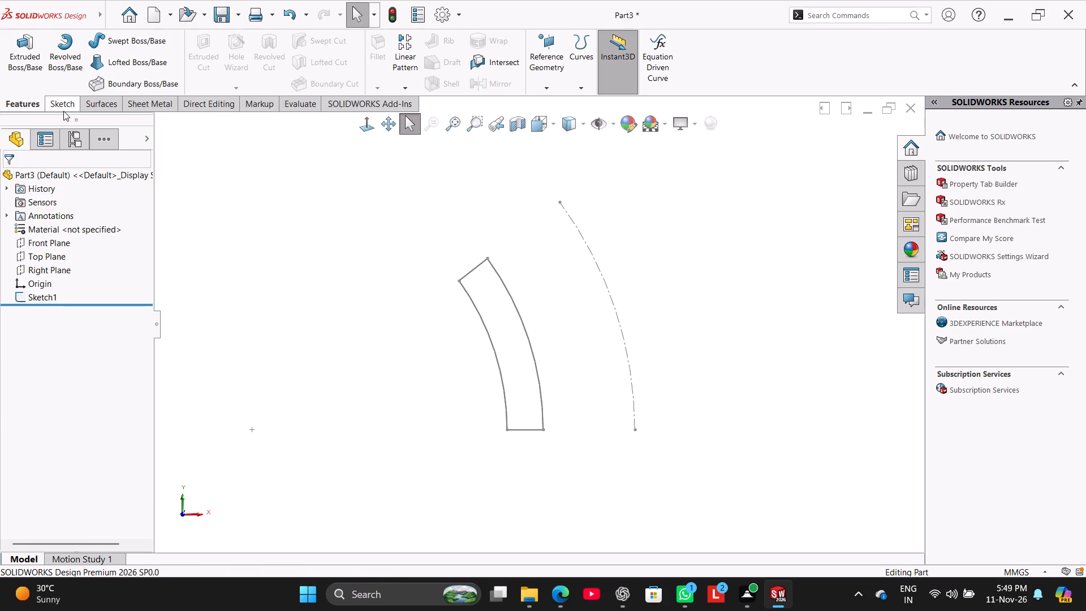
click(63, 111)
click(21, 66)
click(160, 119)
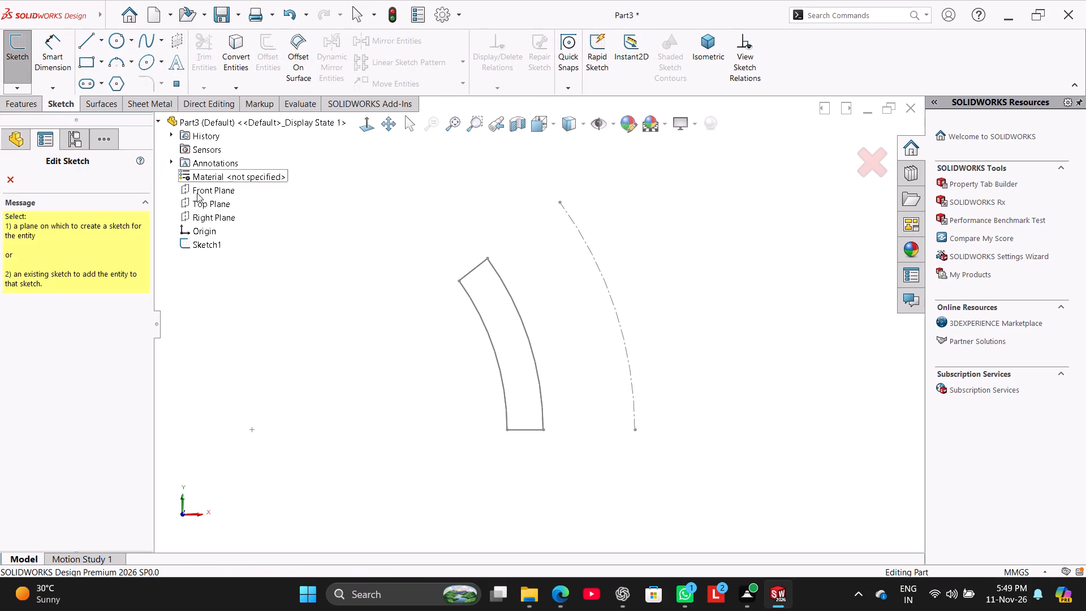
click(218, 240)
scroll(355, 316, up, 2)
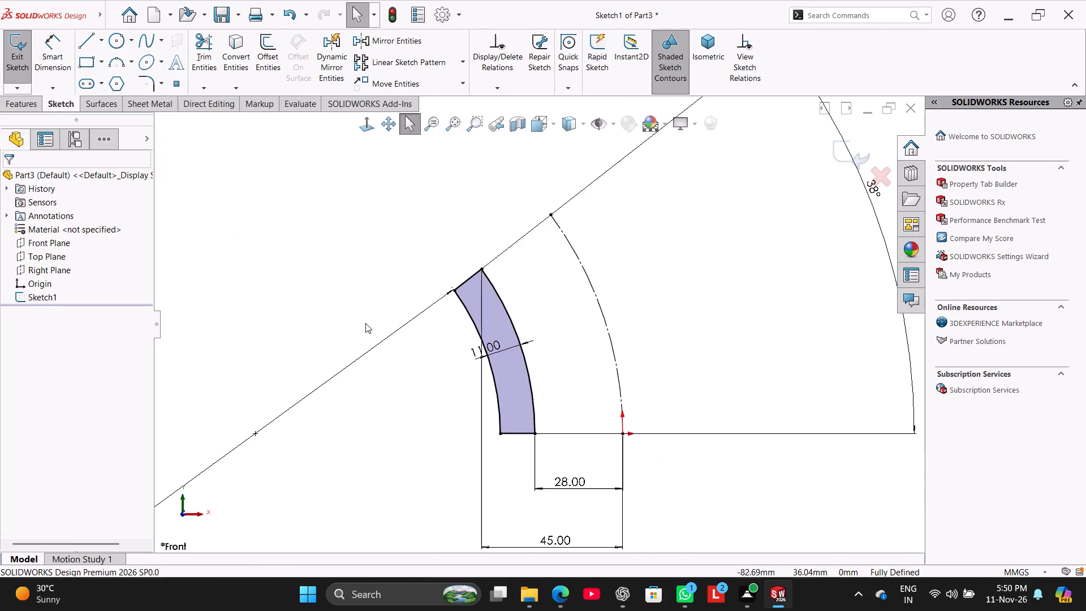
scroll(365, 323, up, 3)
right_click(253, 273)
click(216, 302)
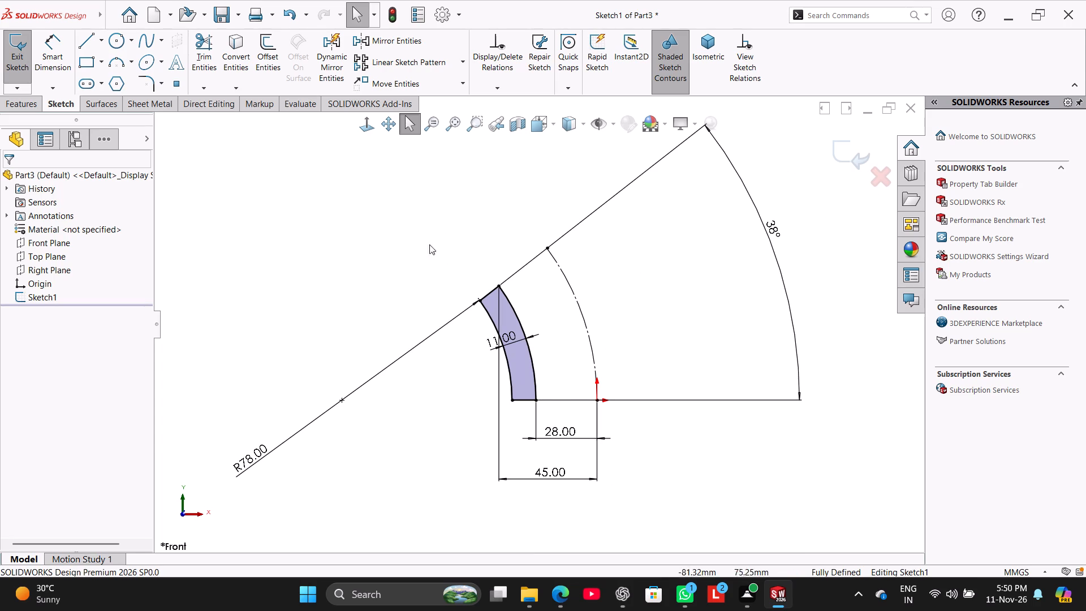
right_click(533, 363)
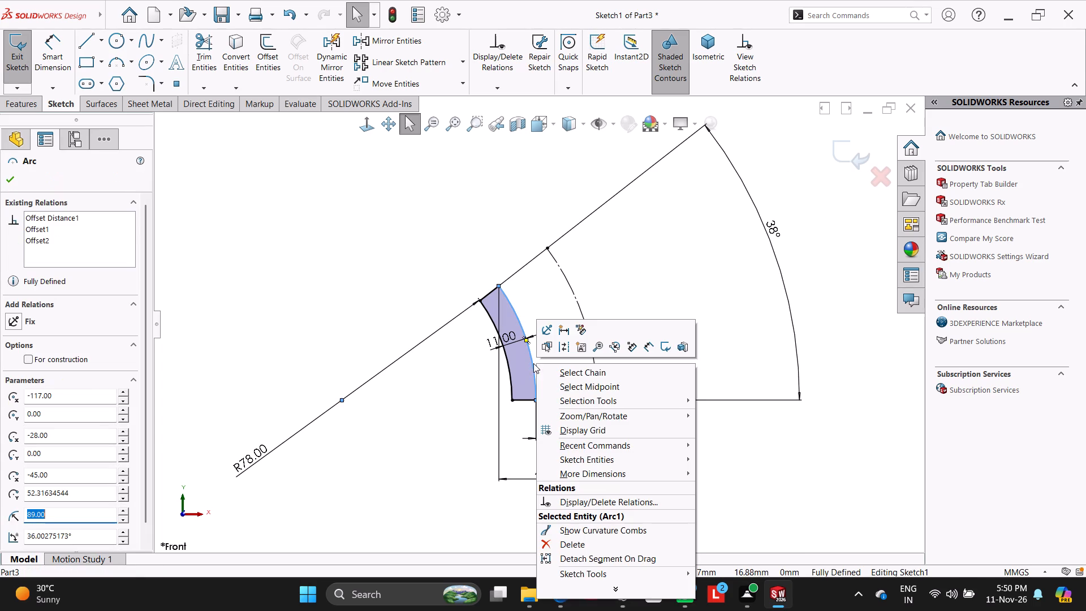
click(501, 218)
right_click(564, 278)
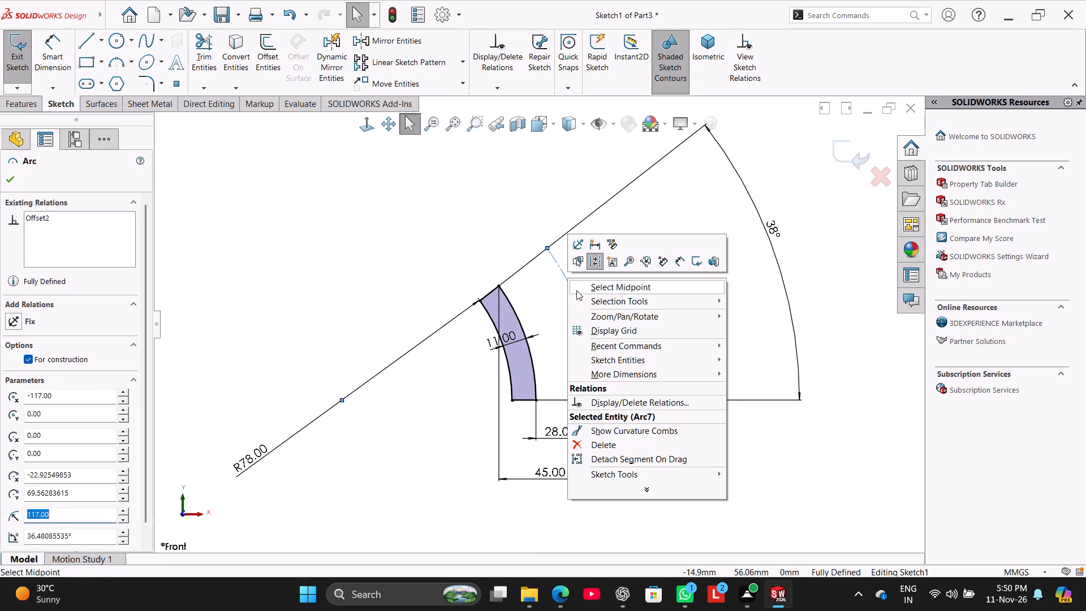
click(591, 260)
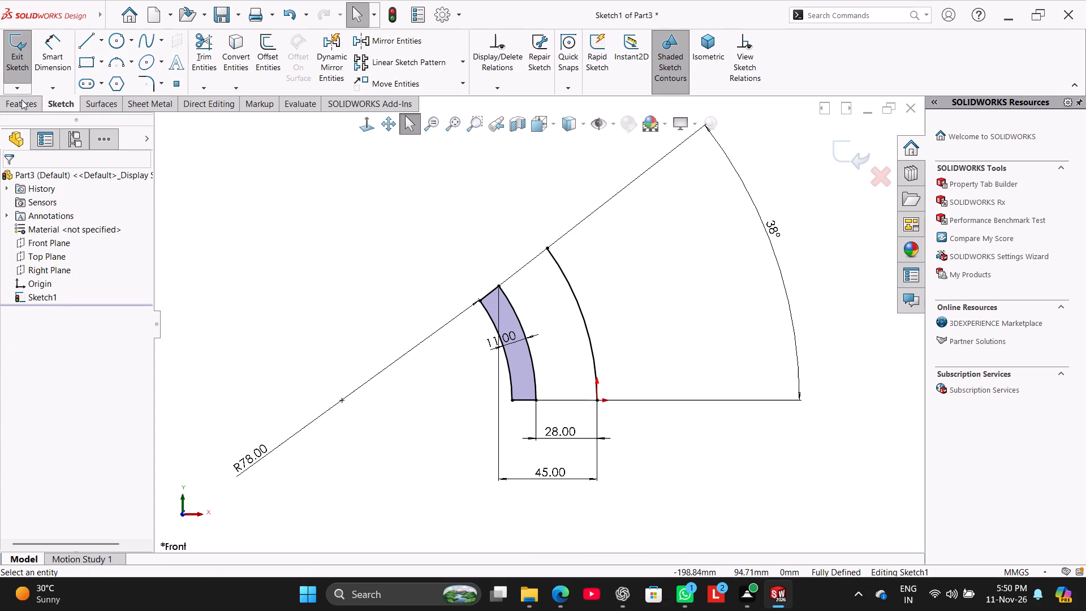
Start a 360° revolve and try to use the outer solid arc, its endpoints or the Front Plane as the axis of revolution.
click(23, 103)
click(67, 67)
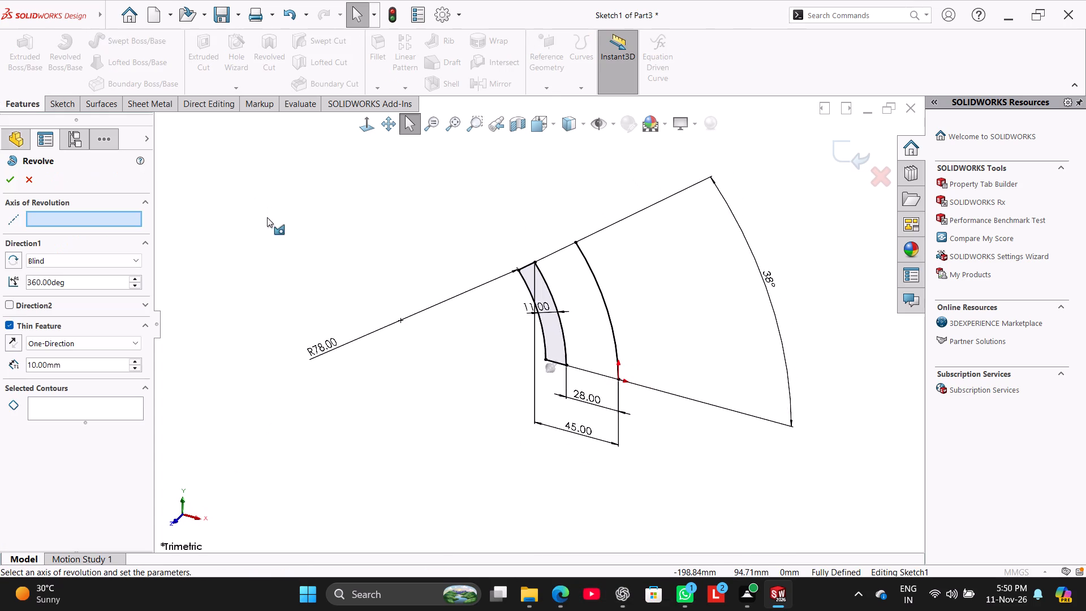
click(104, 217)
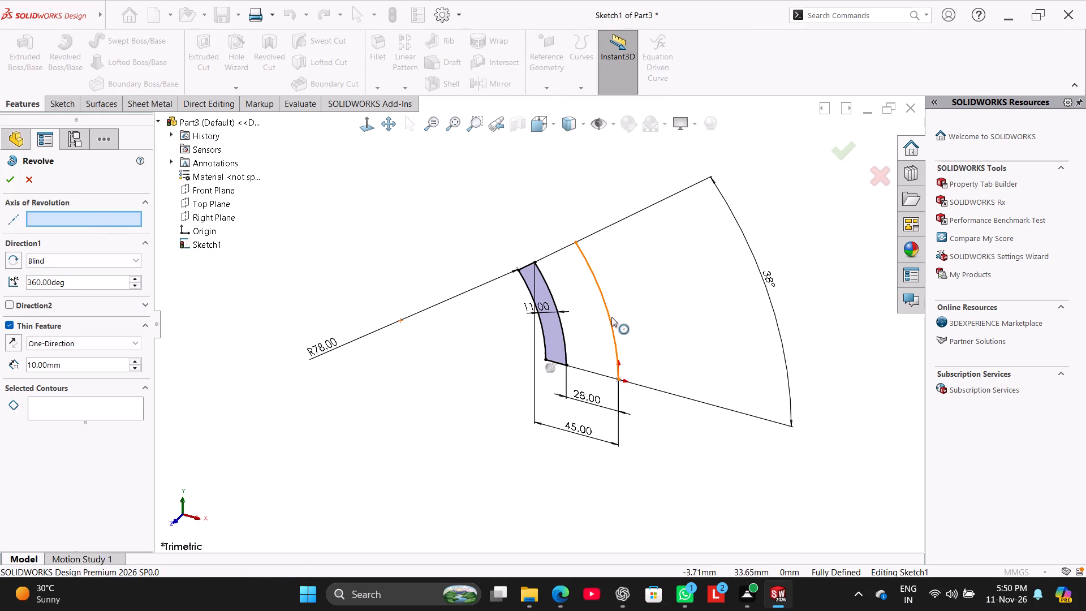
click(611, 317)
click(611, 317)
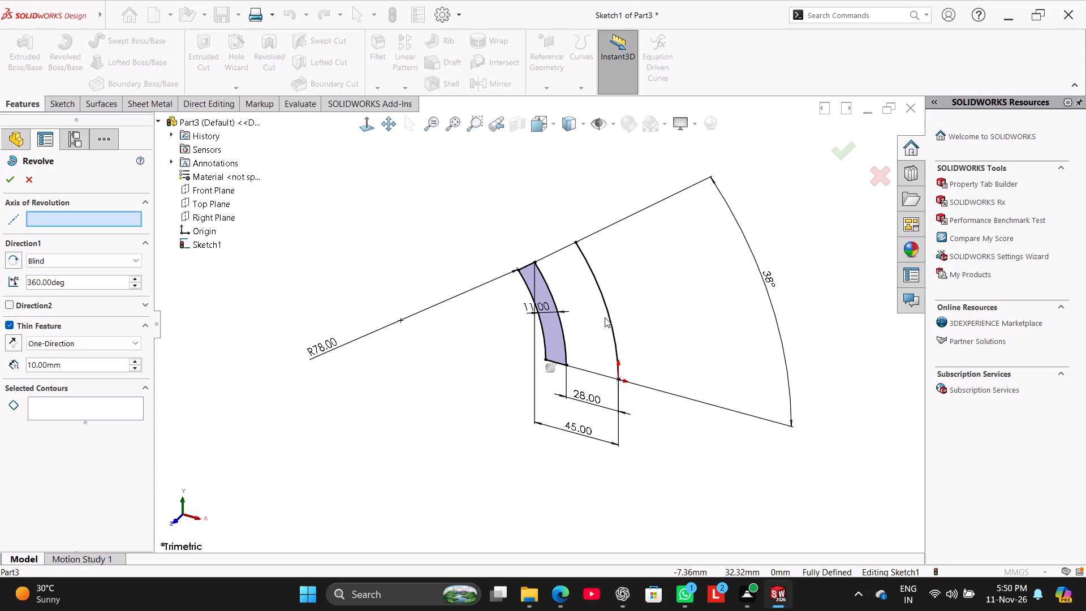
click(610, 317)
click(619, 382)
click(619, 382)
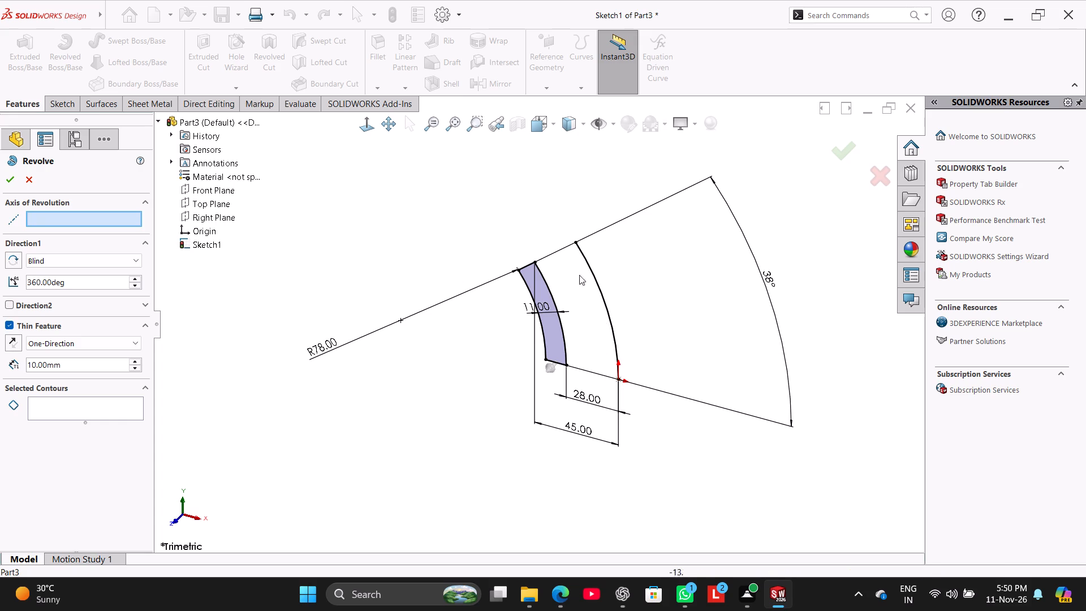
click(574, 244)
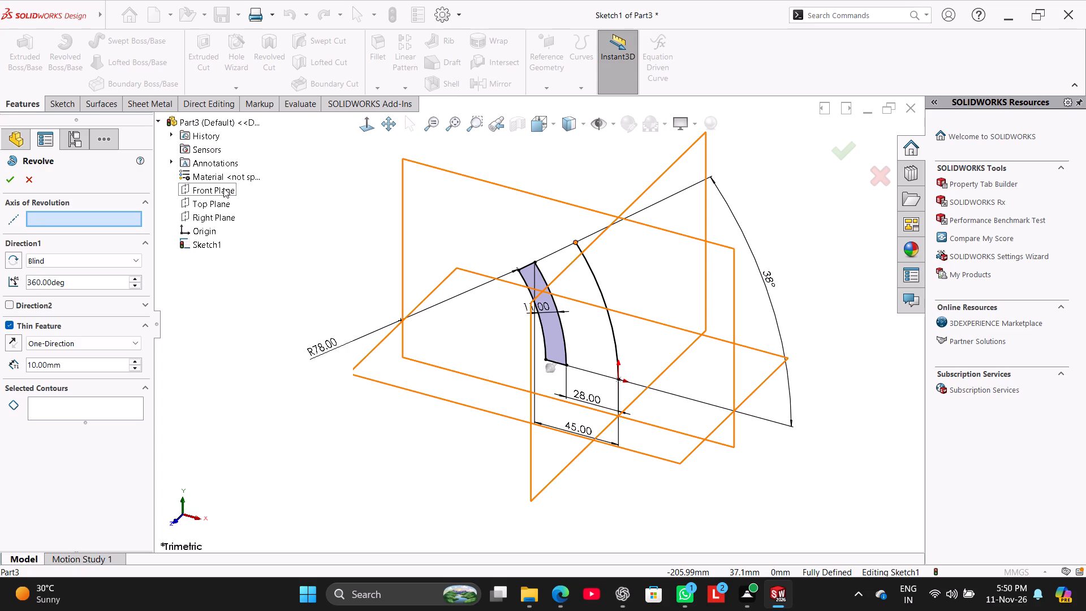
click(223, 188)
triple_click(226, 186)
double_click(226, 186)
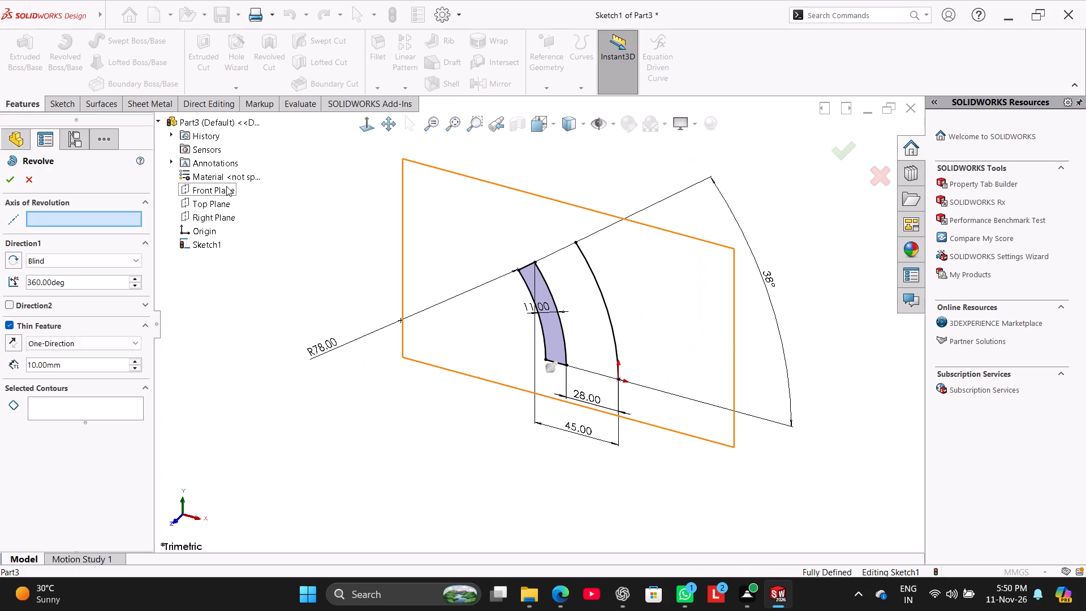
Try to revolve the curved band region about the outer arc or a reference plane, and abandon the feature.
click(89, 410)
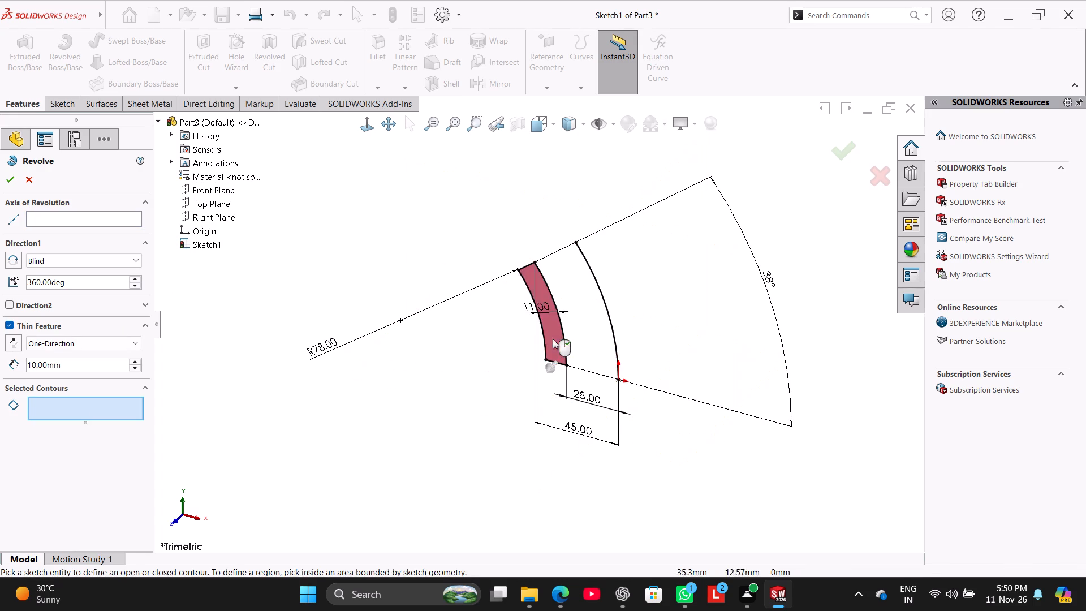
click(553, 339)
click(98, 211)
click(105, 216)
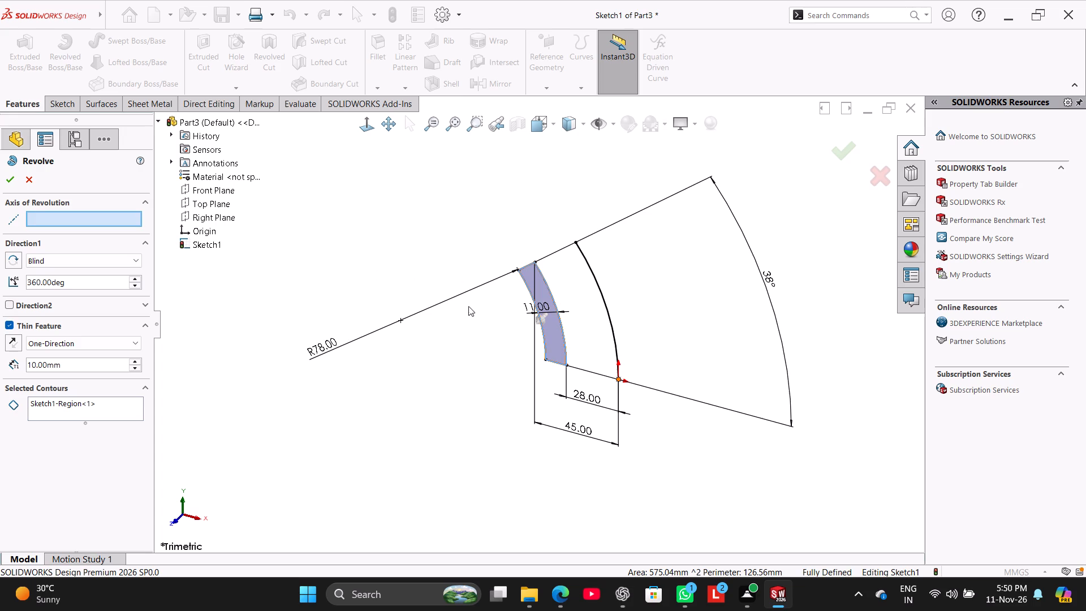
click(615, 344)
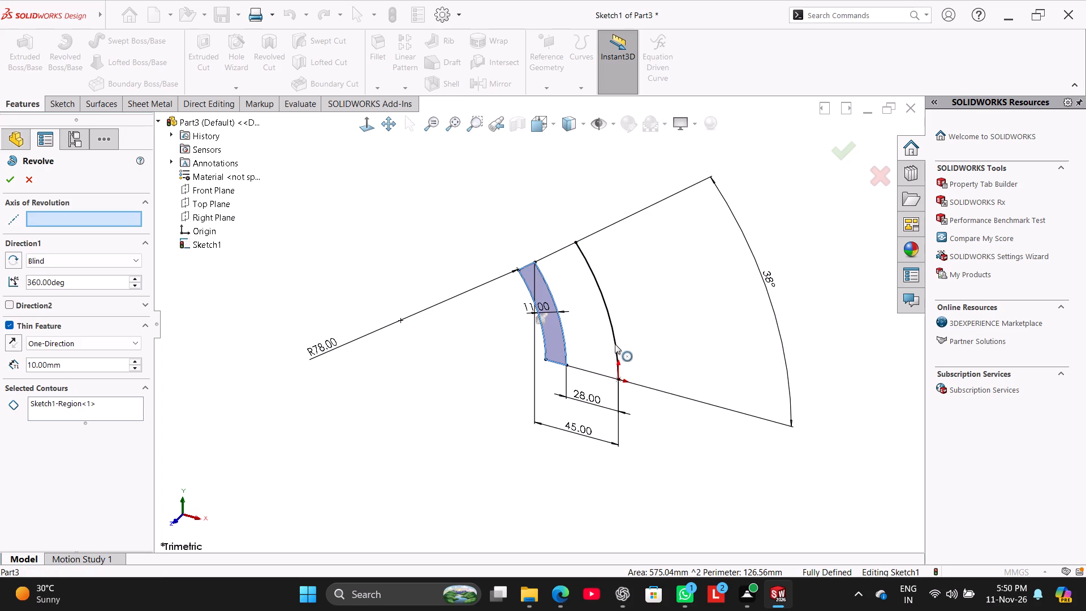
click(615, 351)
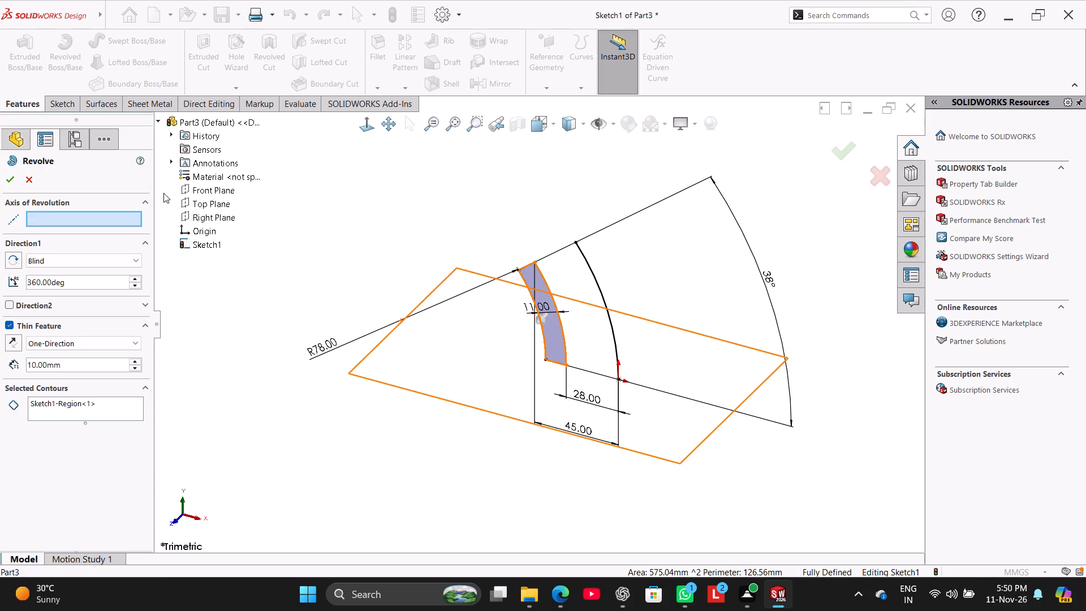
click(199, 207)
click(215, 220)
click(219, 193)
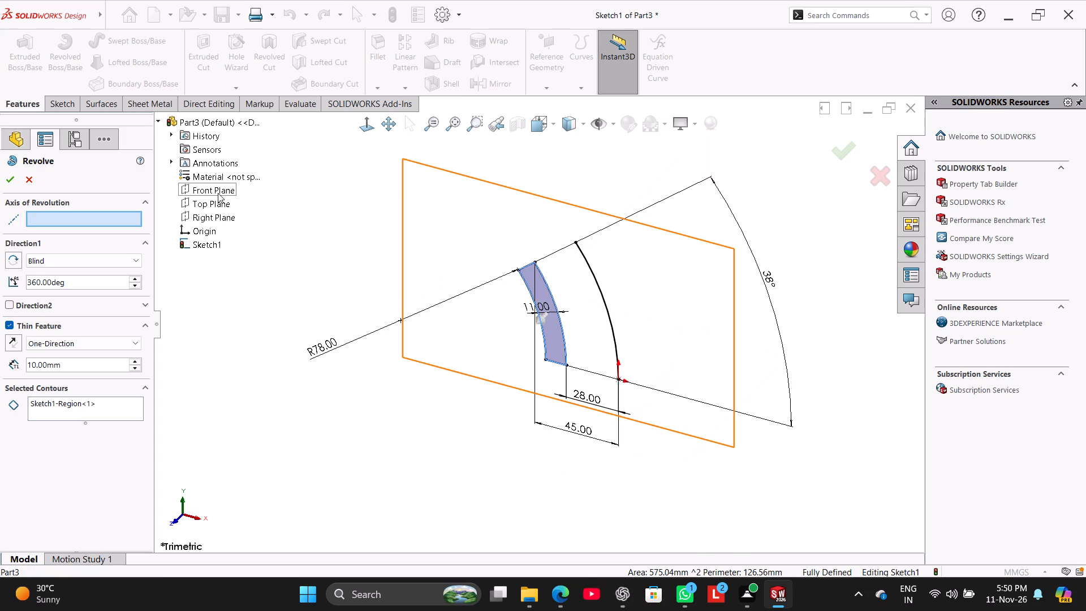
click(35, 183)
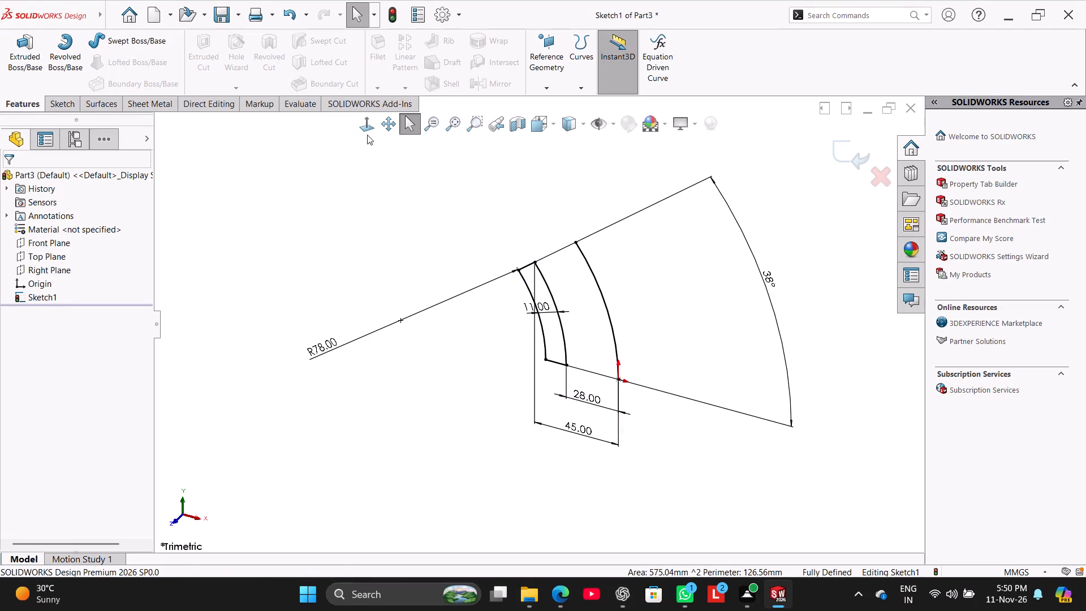
Sketch a vertical centerline about 89 mm long upward from the origin, viewing the sketch face-on.
click(369, 127)
click(303, 200)
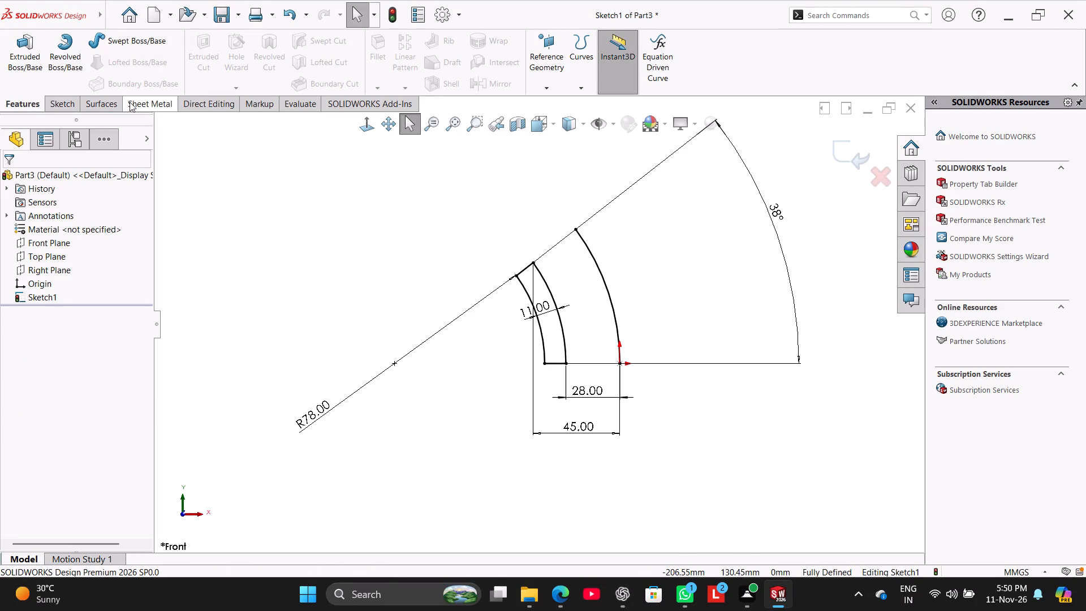
click(64, 105)
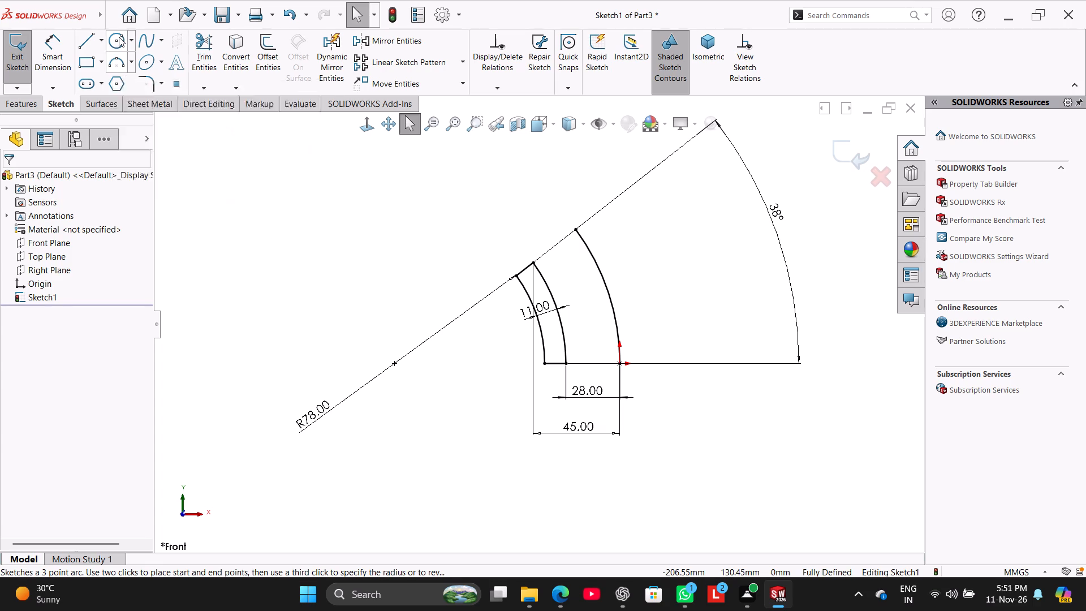
click(104, 42)
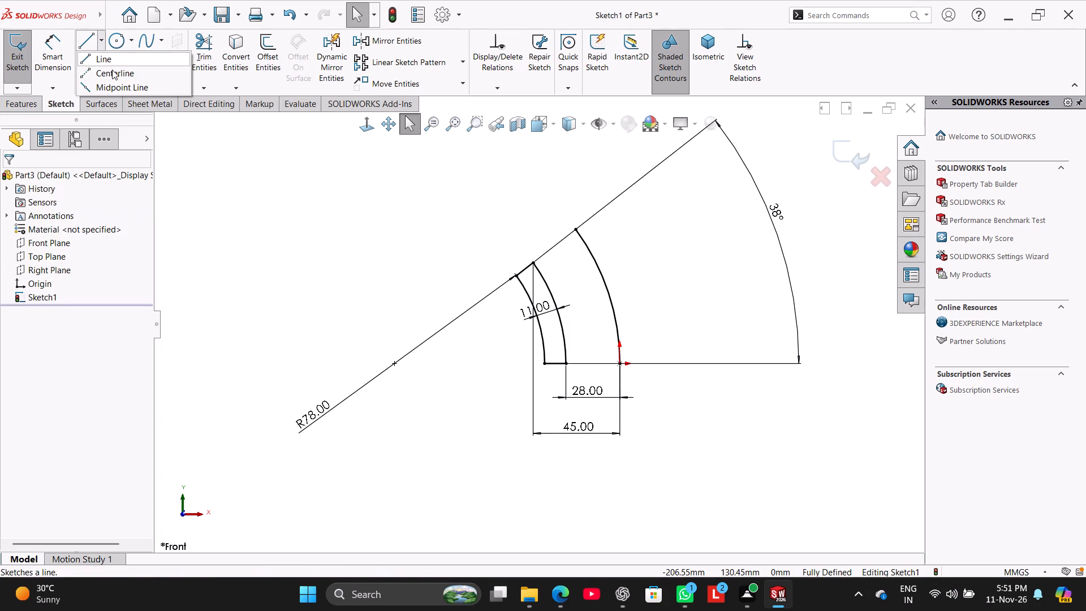
click(113, 73)
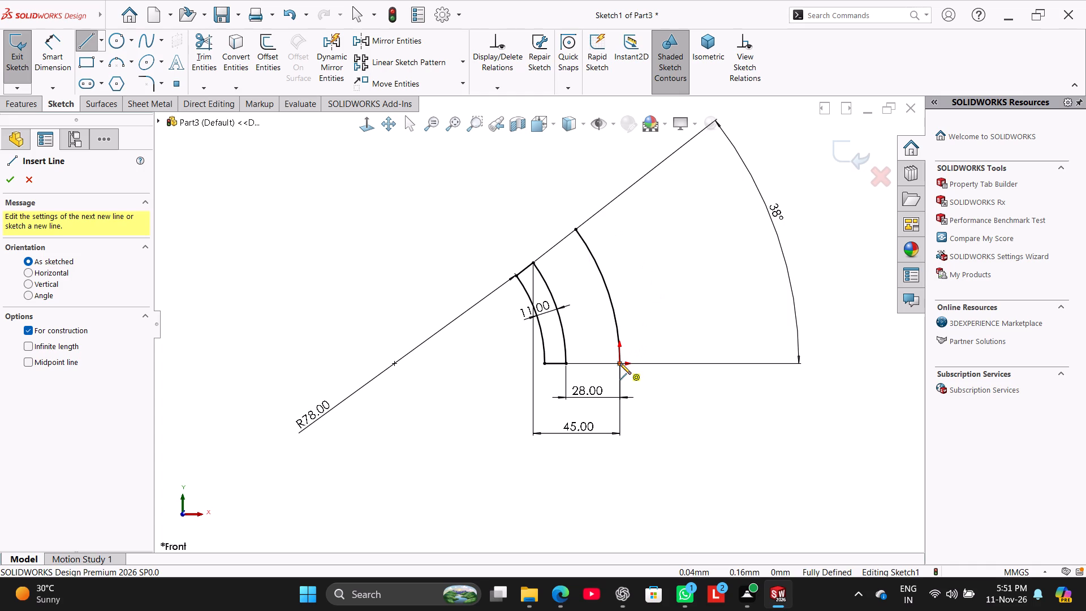
click(620, 363)
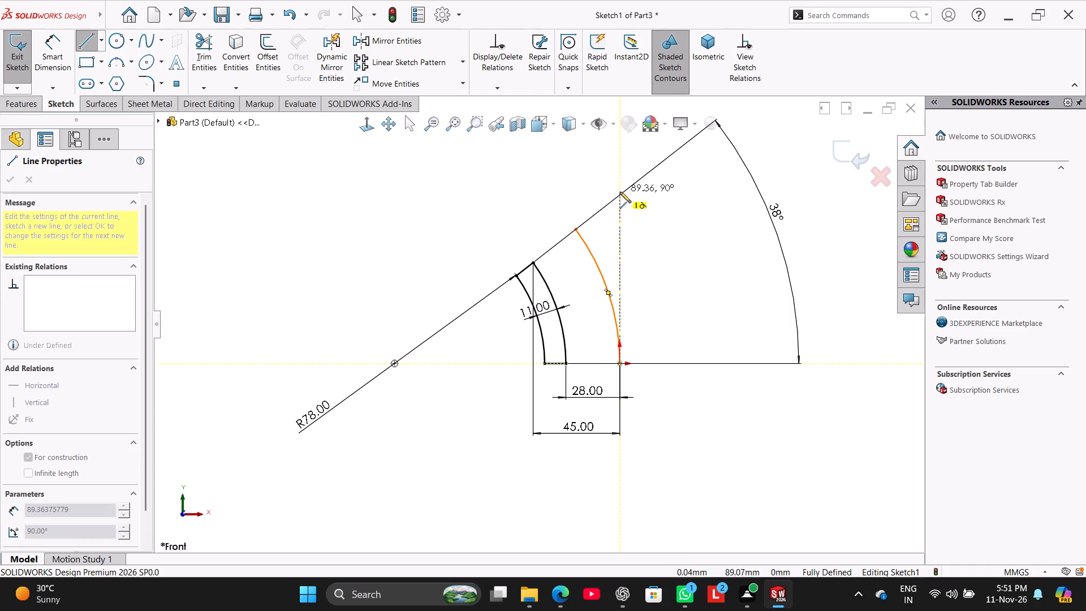
click(620, 192)
right_click(641, 216)
click(666, 226)
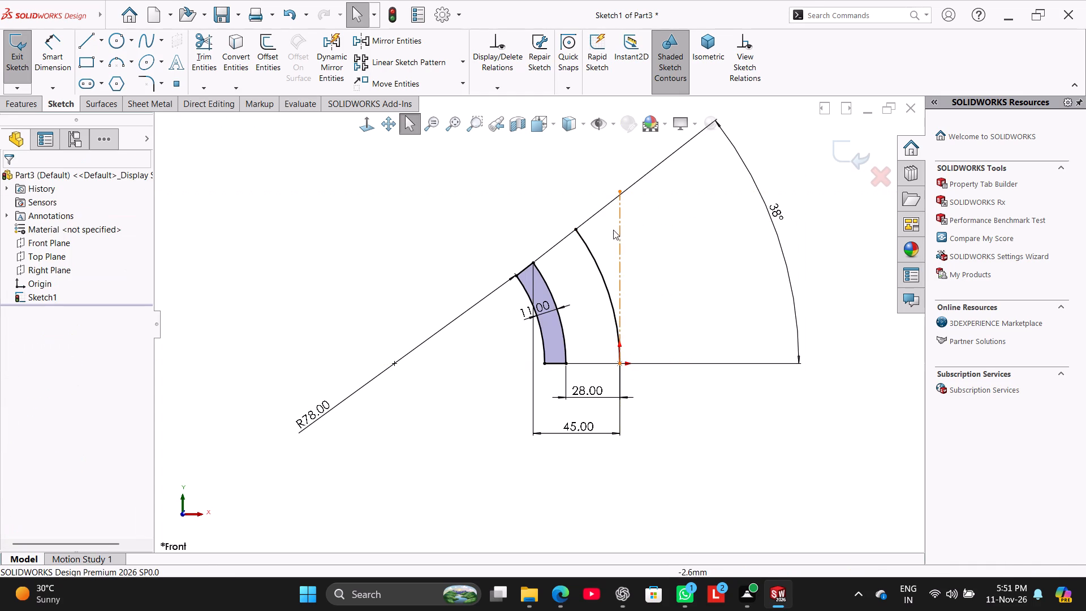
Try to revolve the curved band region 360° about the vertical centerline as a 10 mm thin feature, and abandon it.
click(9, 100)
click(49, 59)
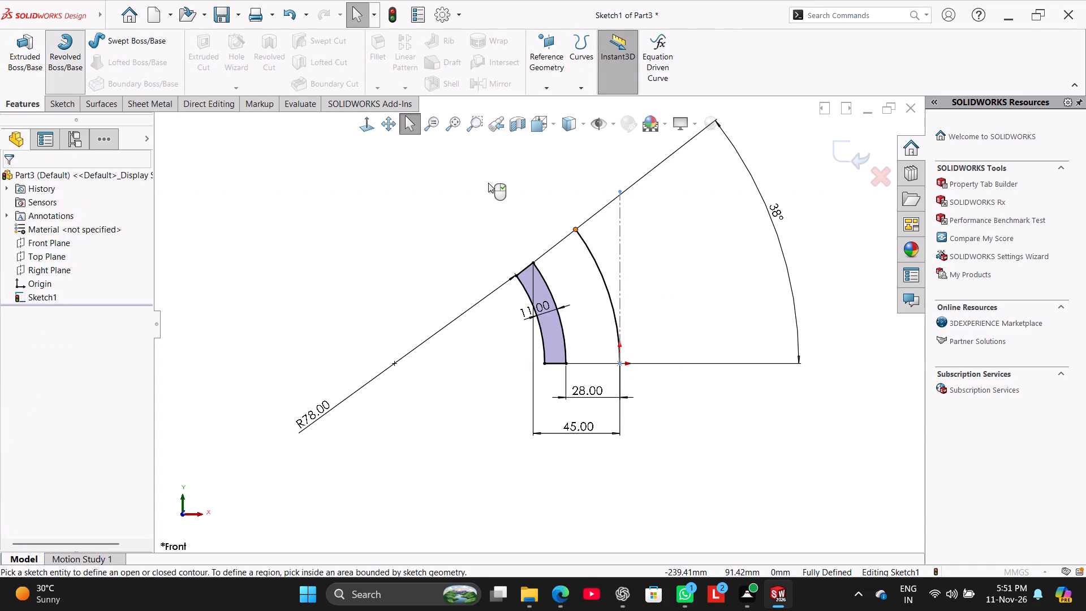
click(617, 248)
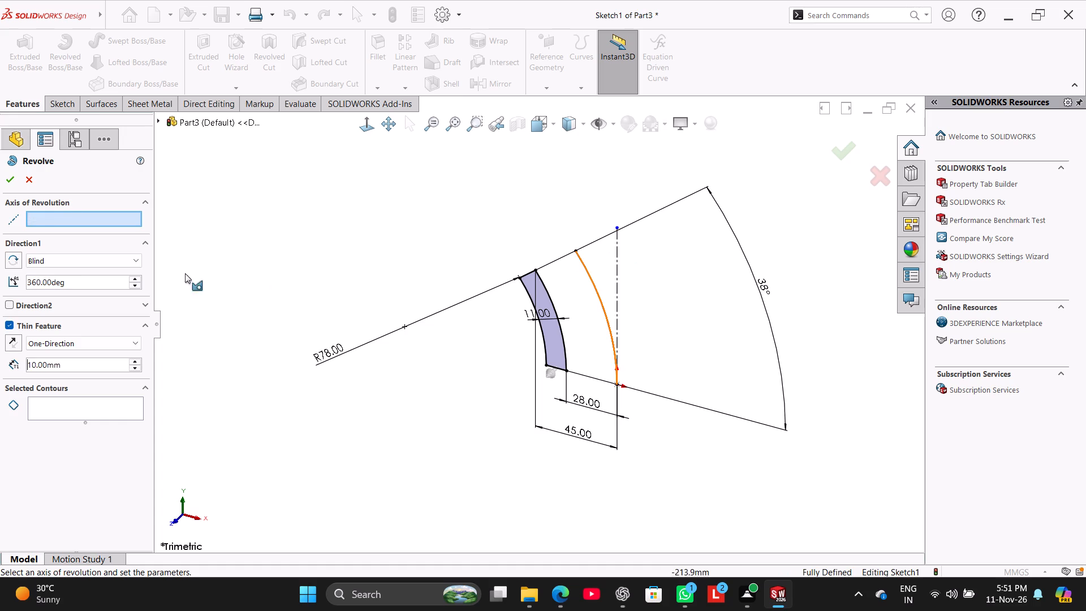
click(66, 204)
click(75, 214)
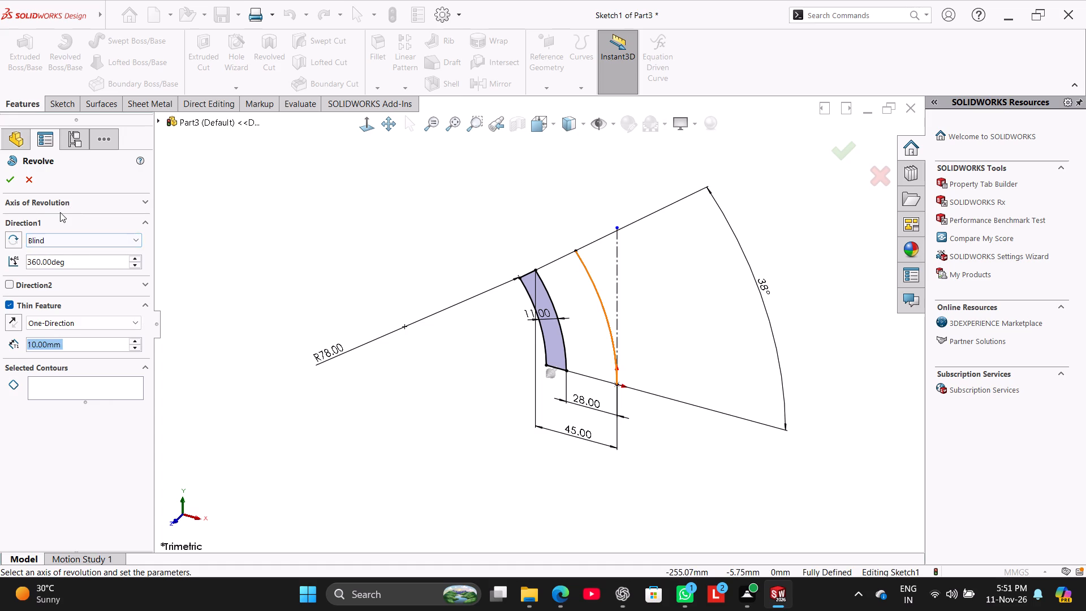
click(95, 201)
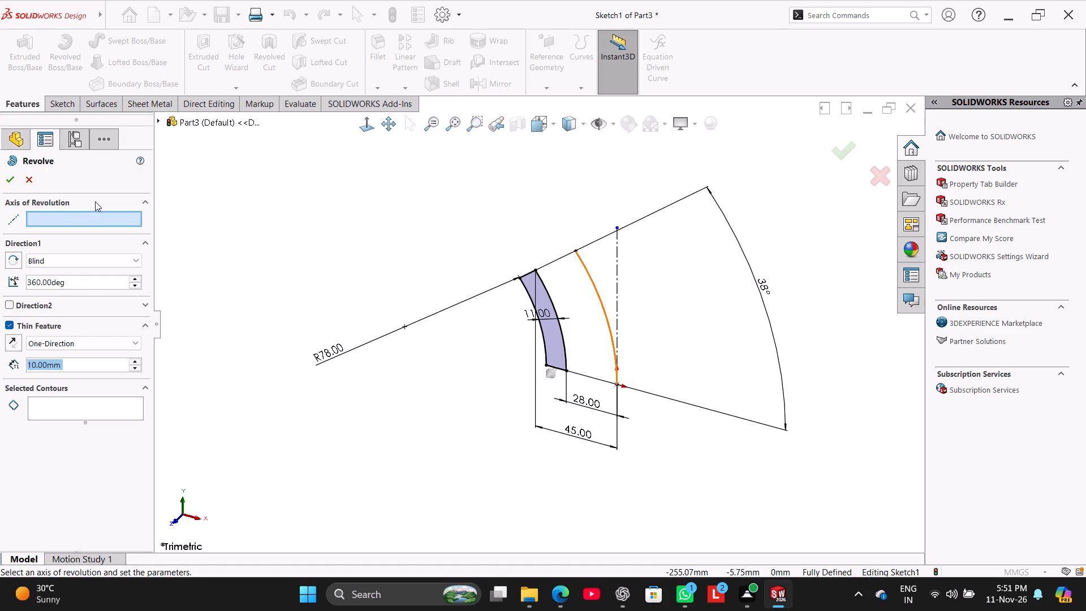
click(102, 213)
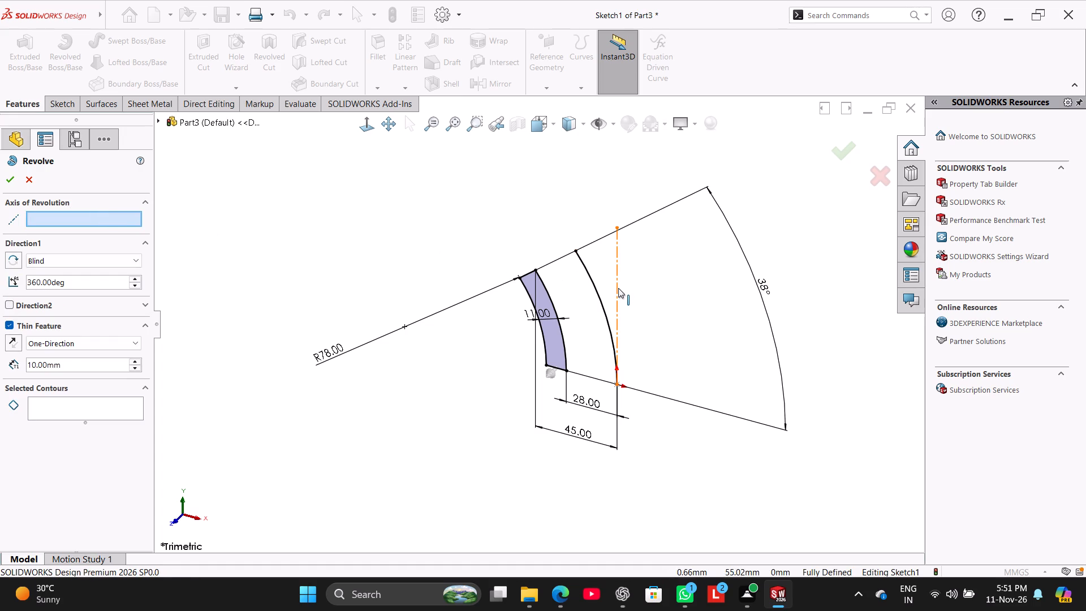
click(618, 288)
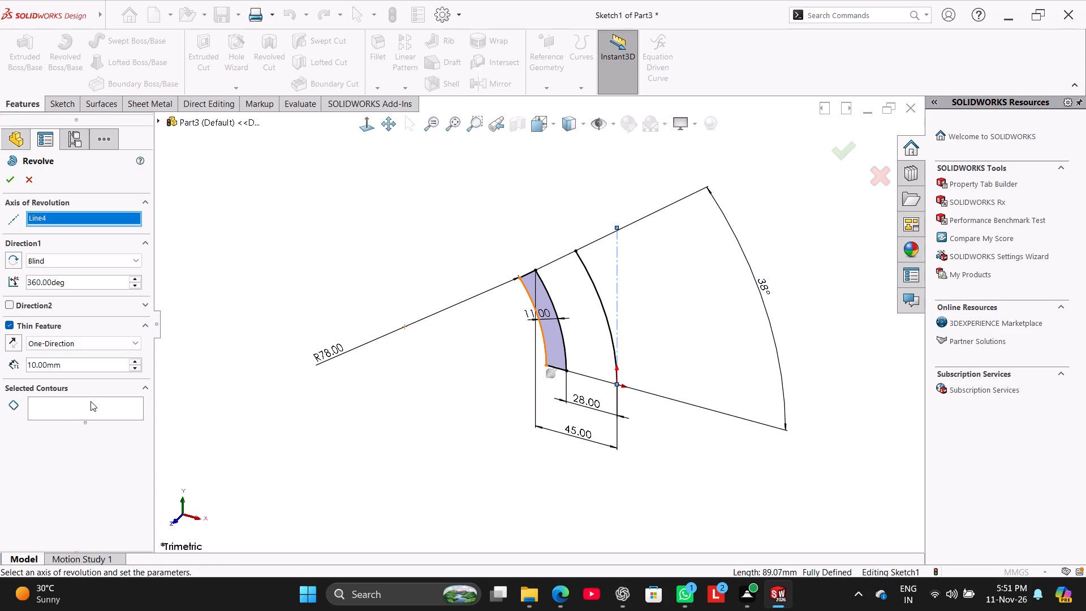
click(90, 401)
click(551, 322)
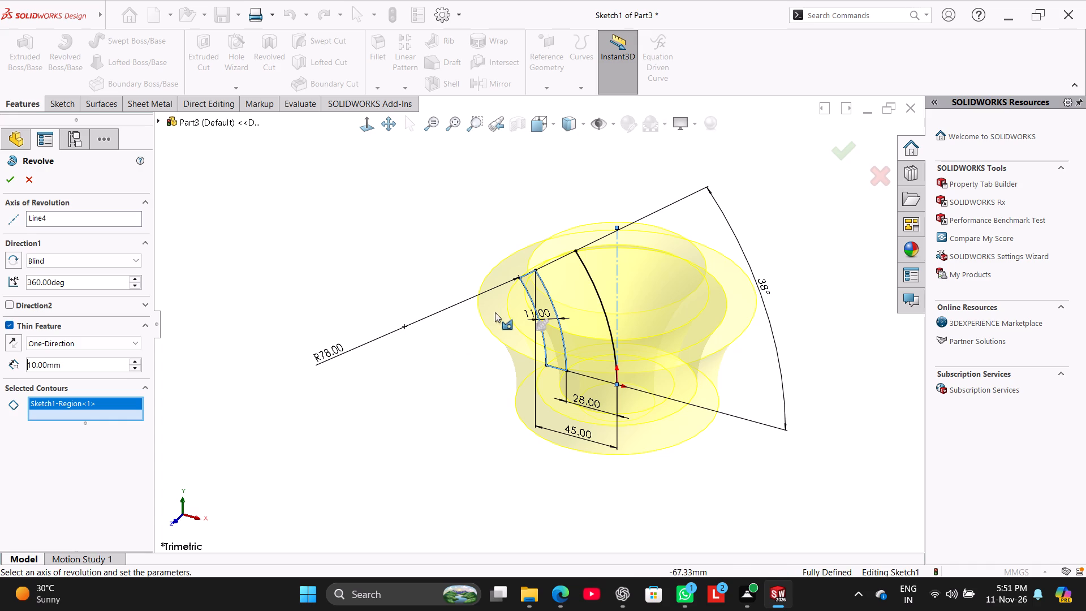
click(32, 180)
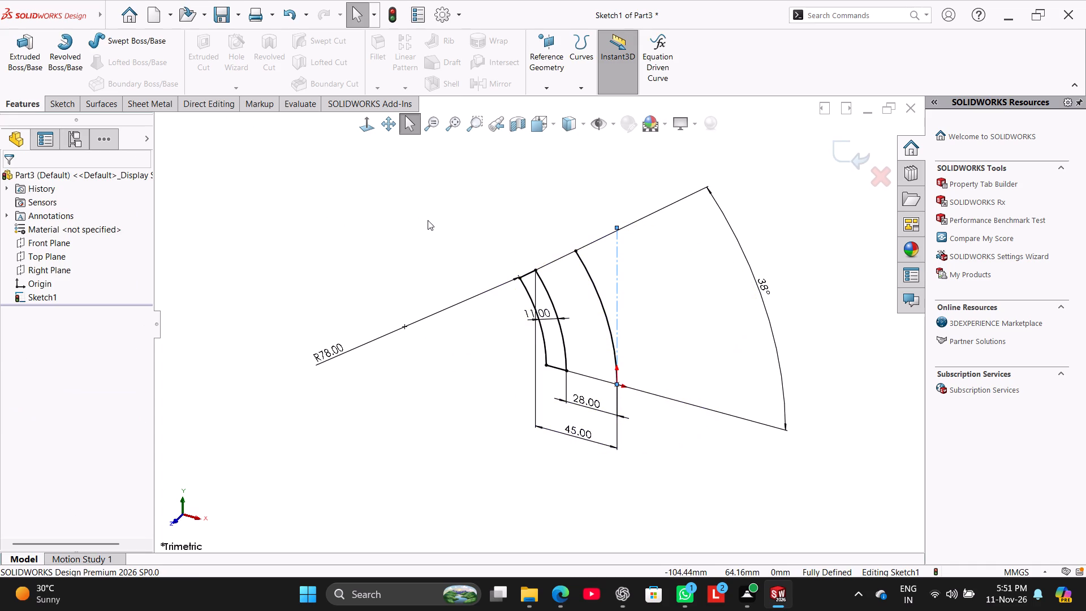
Delete the outer solid arc that starts at the origin from the sketch.
right_click(589, 271)
click(637, 452)
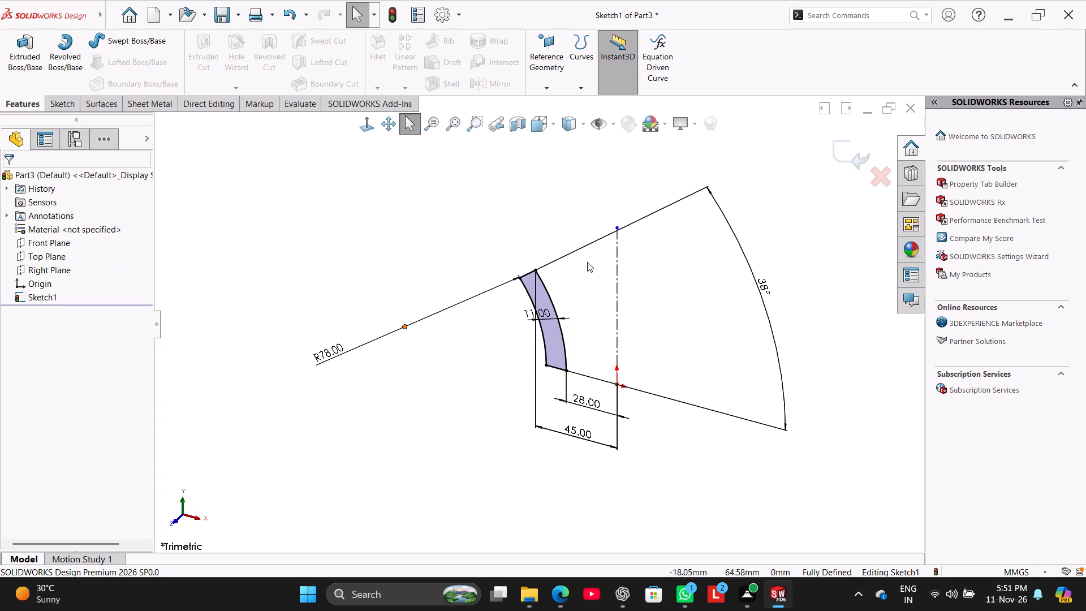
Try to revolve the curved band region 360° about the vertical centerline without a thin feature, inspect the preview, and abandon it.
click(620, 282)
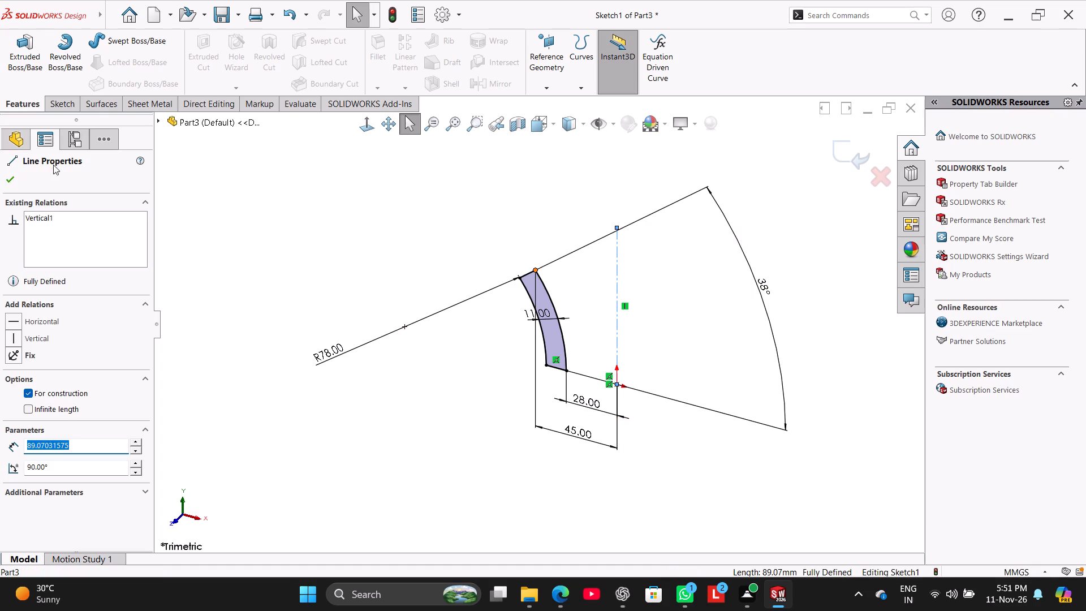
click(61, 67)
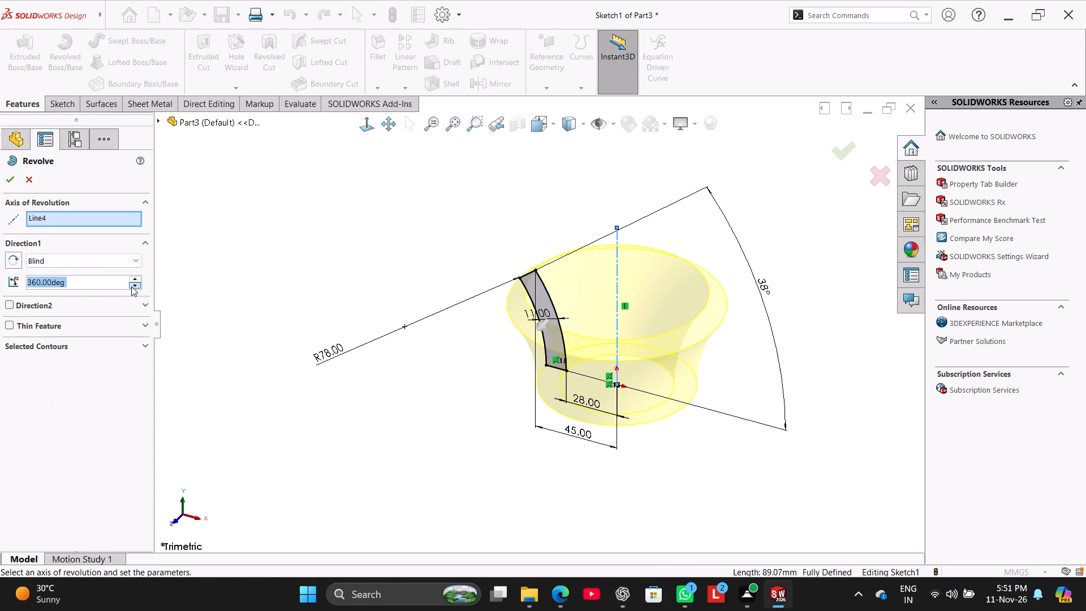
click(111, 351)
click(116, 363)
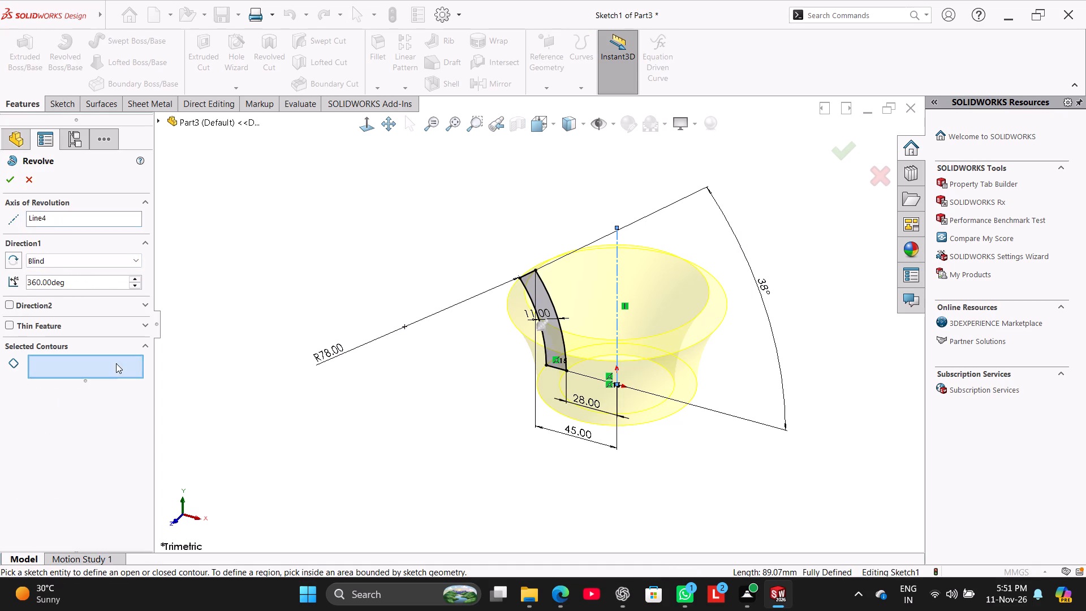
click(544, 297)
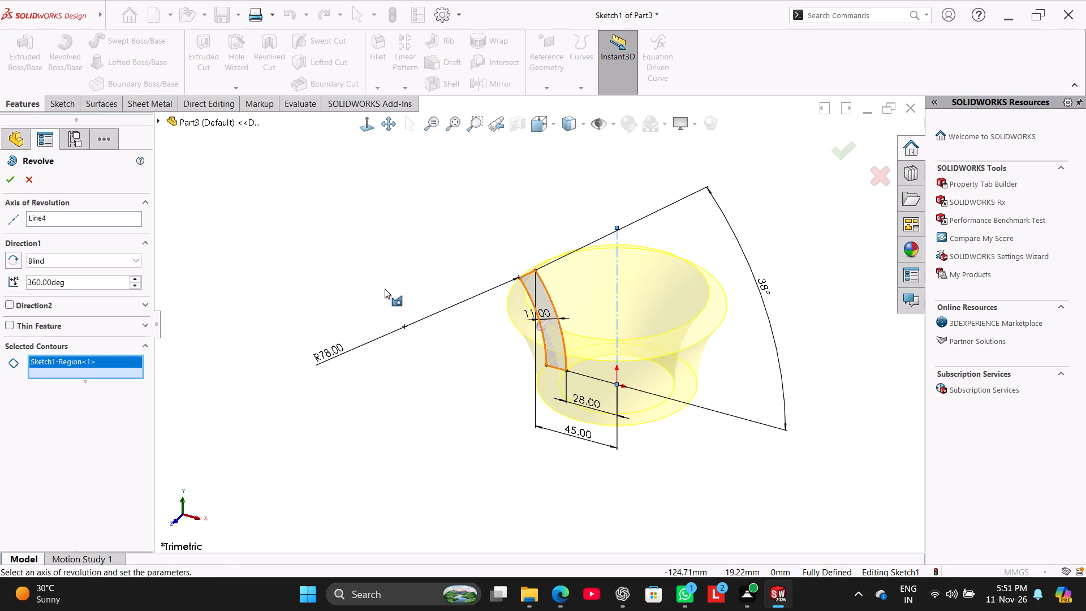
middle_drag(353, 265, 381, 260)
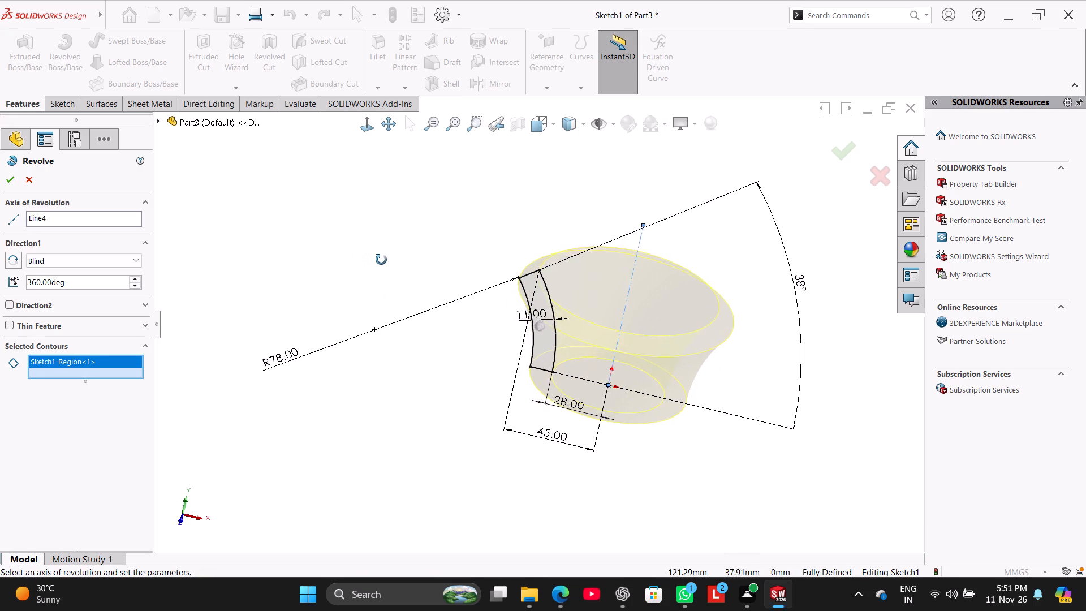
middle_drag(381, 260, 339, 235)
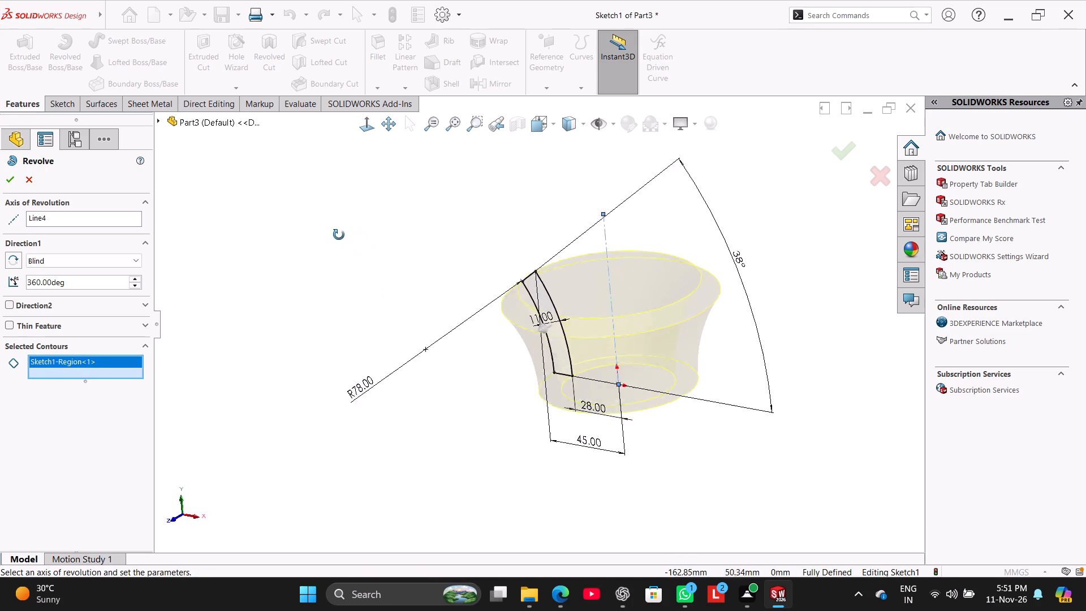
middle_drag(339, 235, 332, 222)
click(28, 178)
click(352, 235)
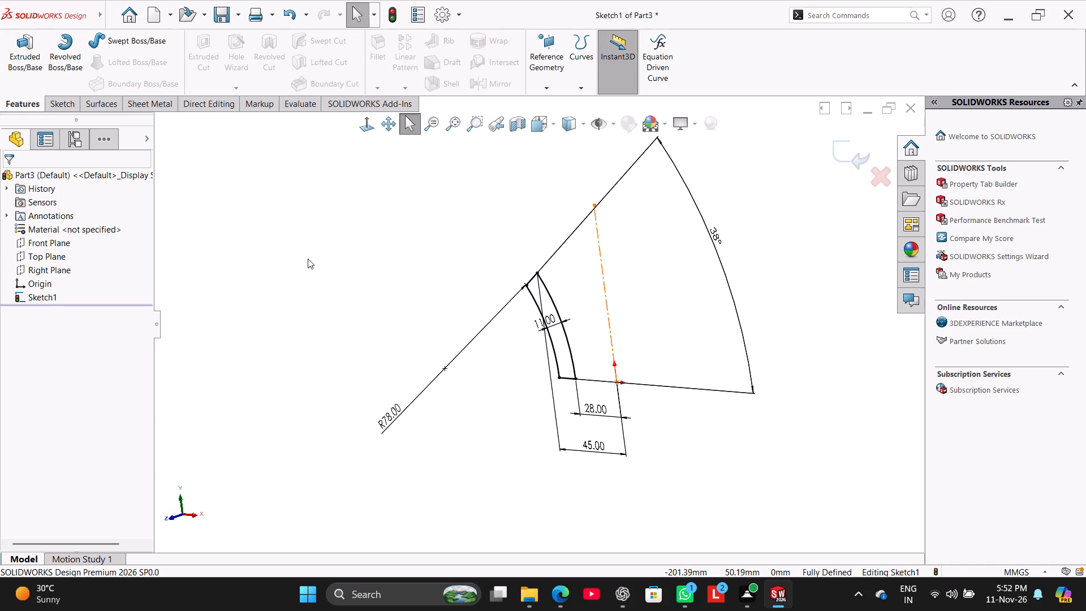
Undo the last two sketch changes, the outer arc's deletion and the vertical centerline.
click(282, 8)
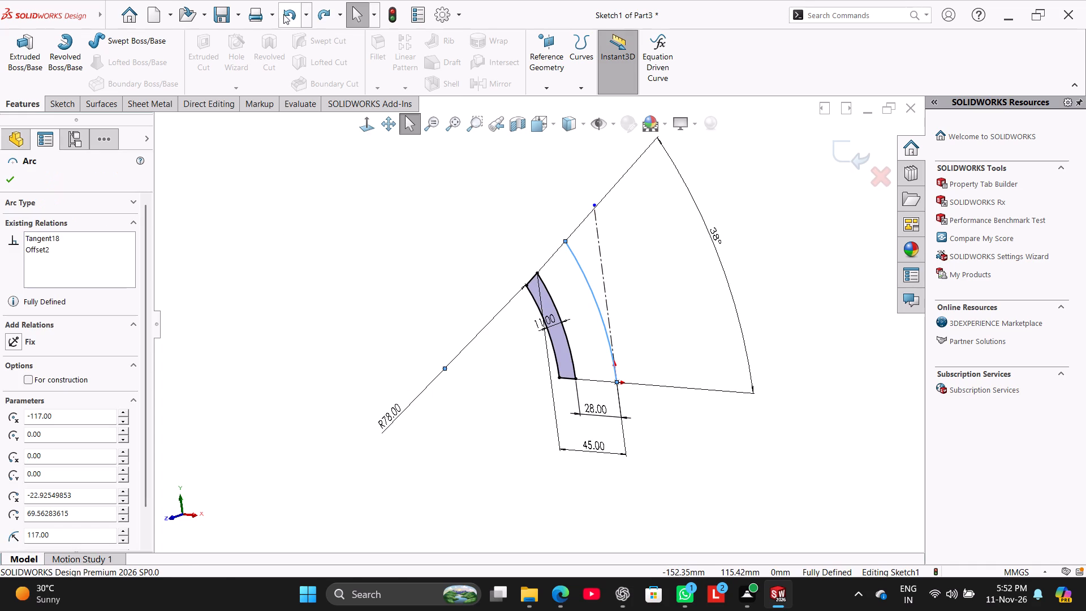
click(283, 14)
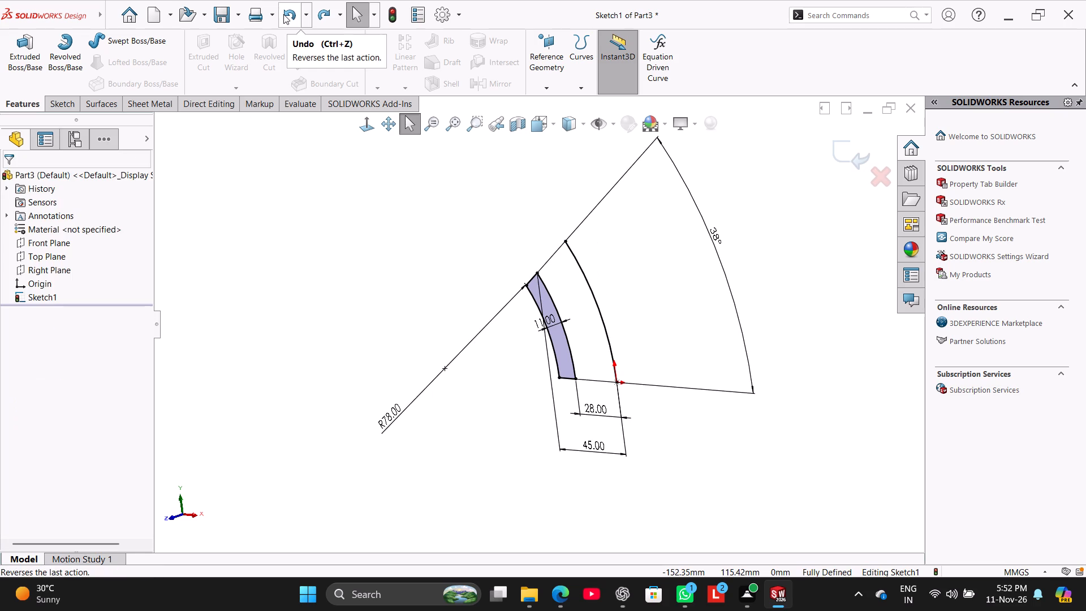
click(295, 272)
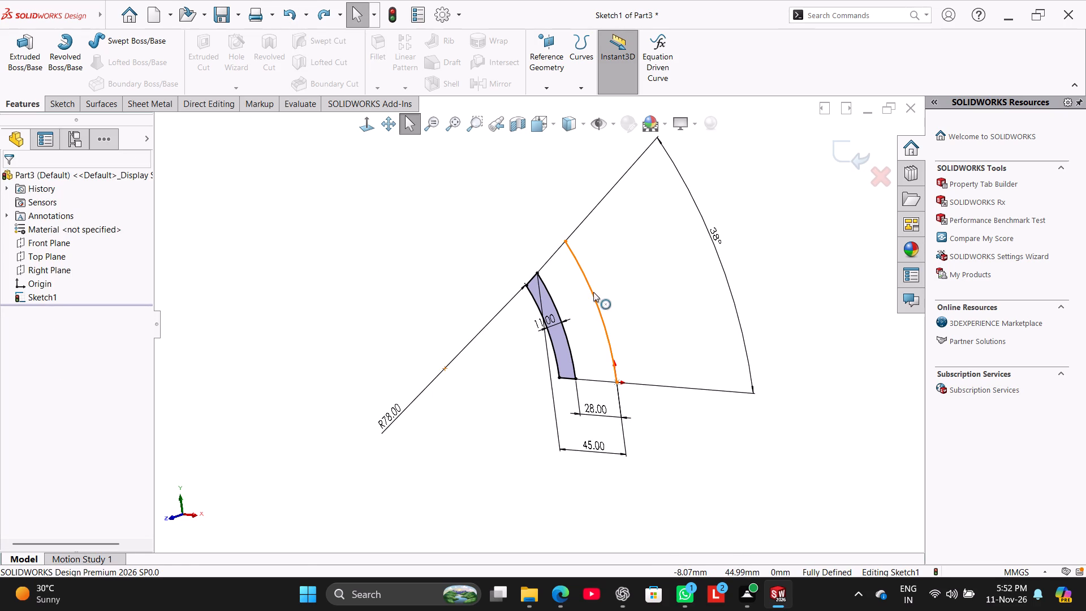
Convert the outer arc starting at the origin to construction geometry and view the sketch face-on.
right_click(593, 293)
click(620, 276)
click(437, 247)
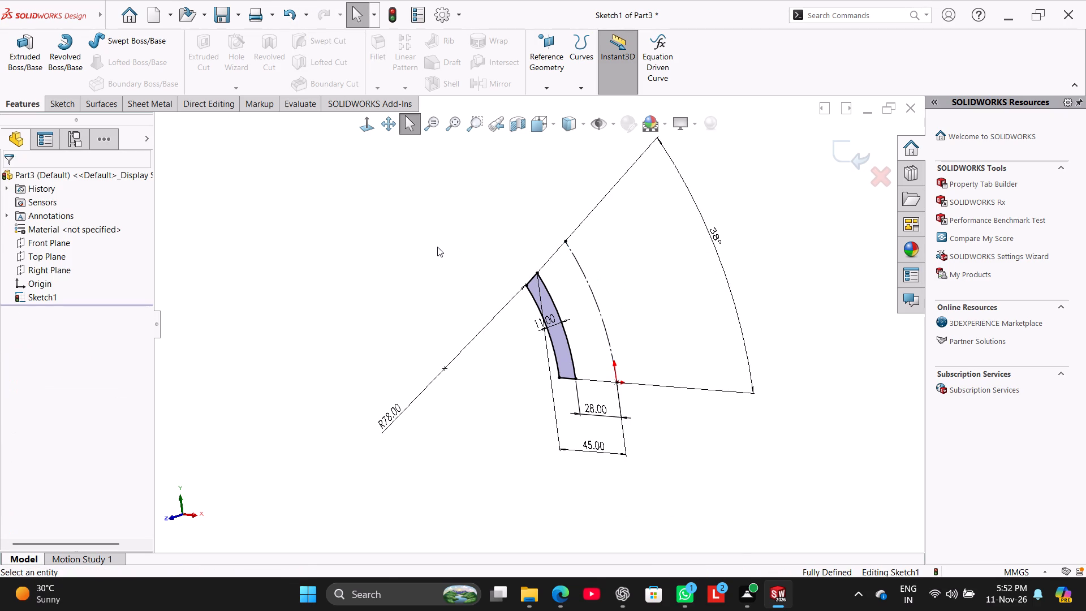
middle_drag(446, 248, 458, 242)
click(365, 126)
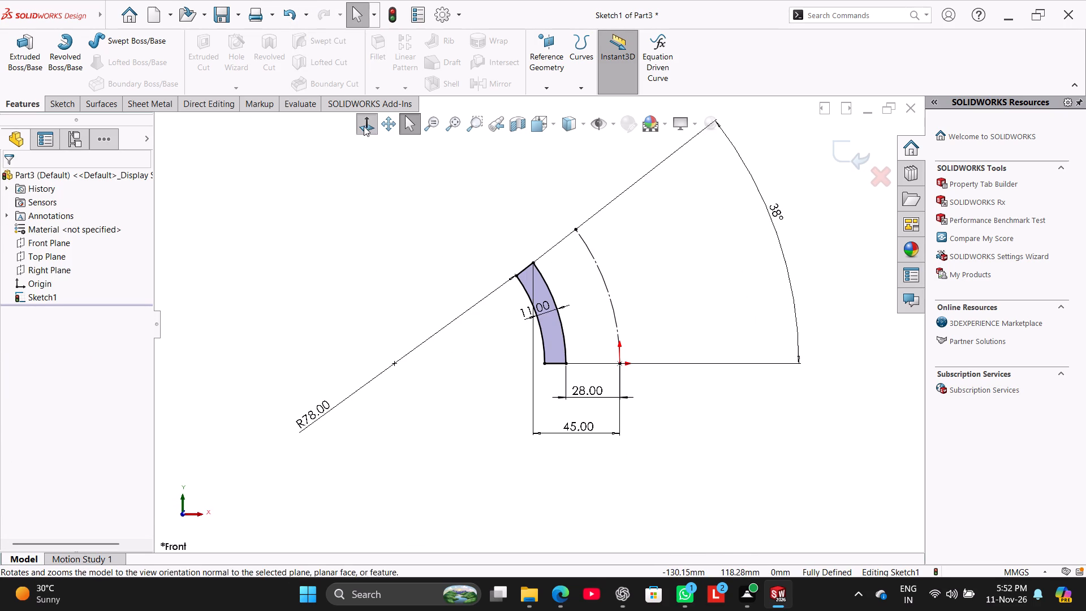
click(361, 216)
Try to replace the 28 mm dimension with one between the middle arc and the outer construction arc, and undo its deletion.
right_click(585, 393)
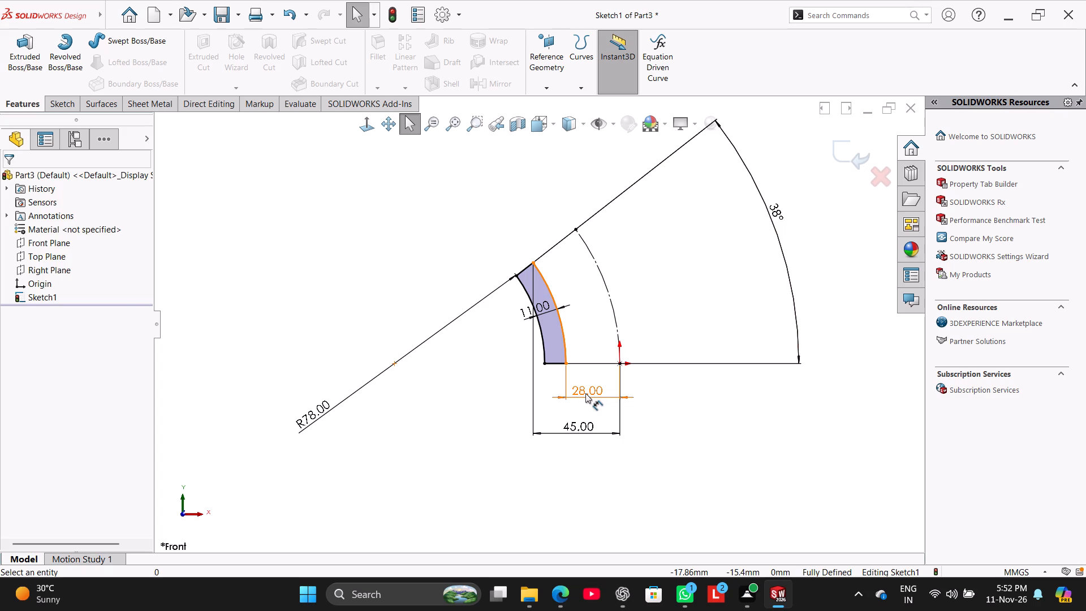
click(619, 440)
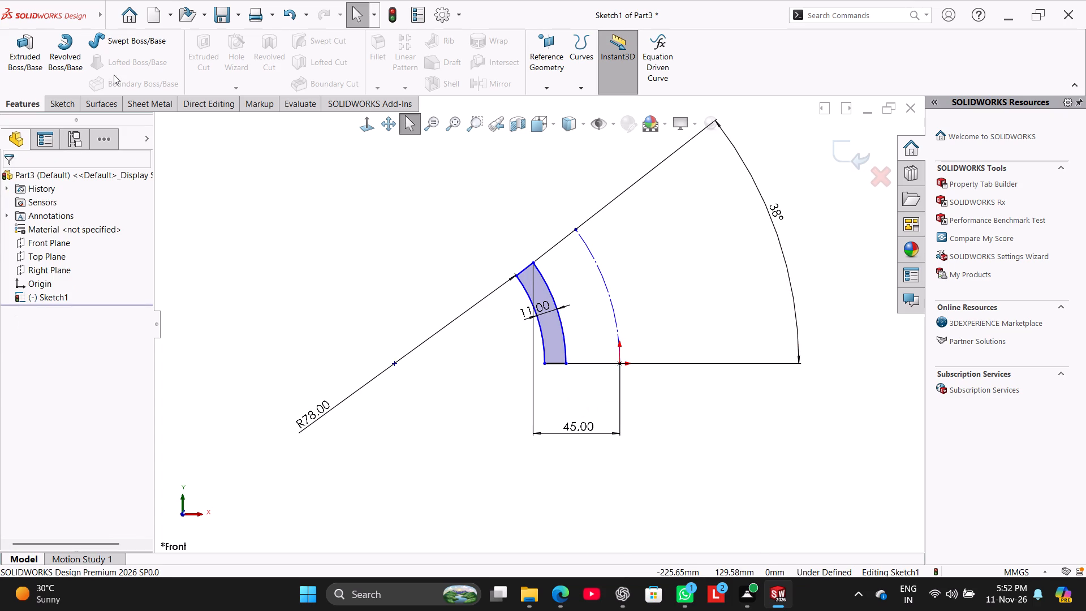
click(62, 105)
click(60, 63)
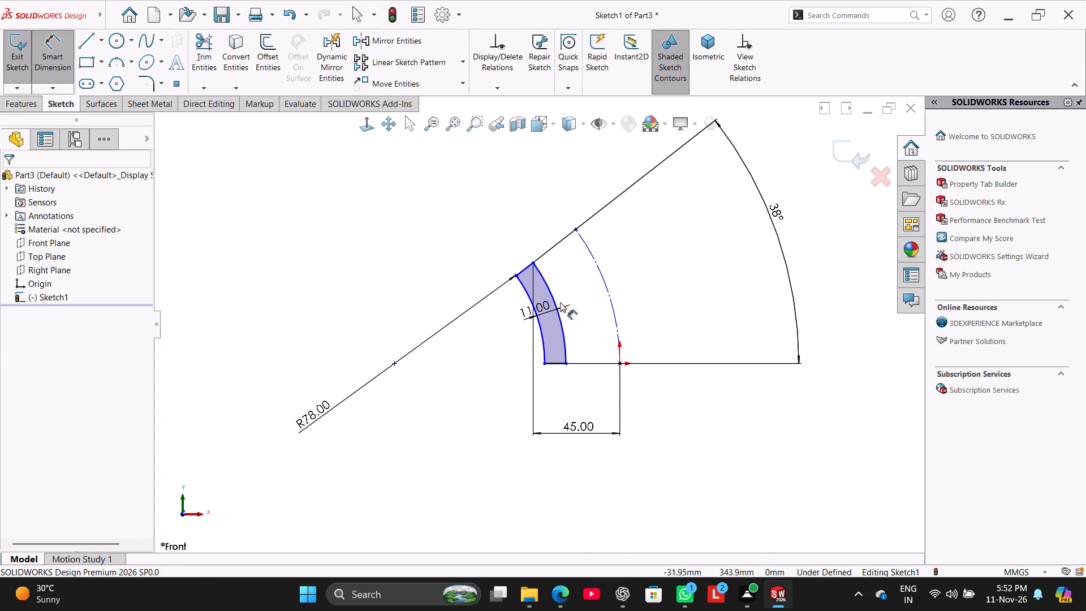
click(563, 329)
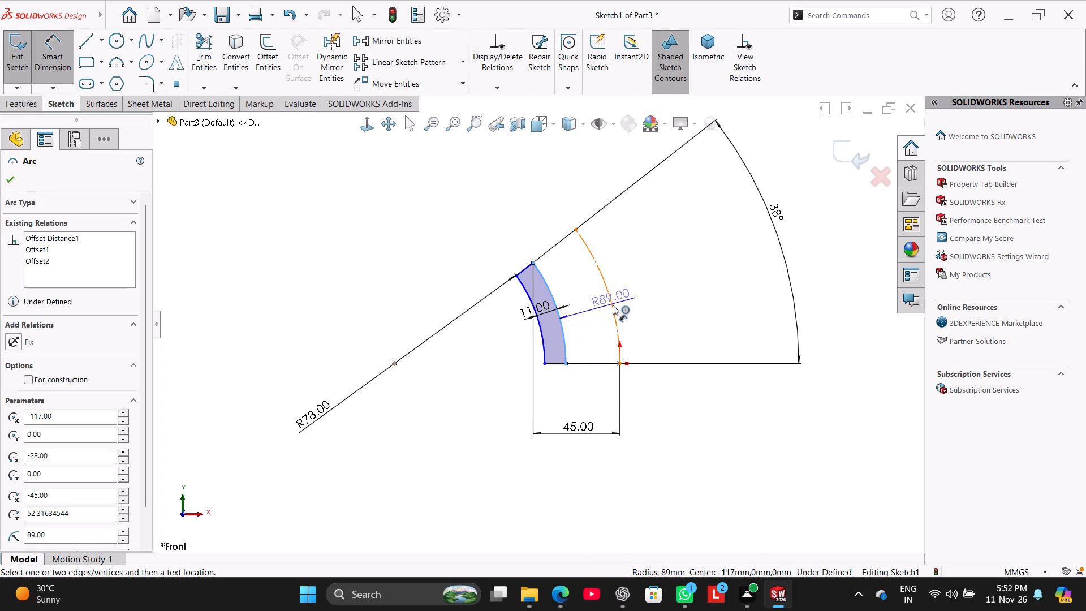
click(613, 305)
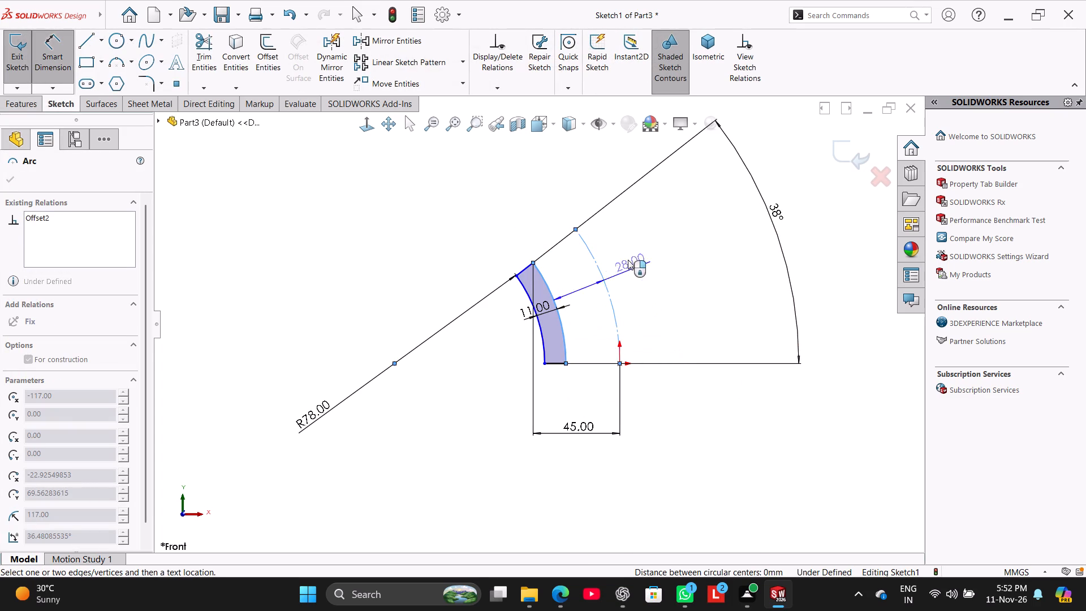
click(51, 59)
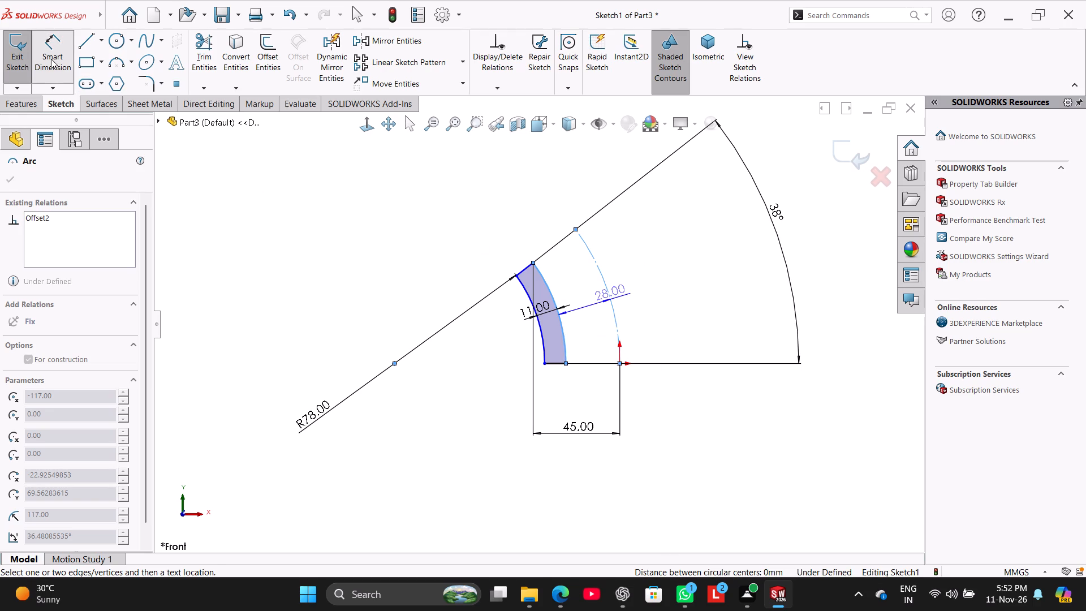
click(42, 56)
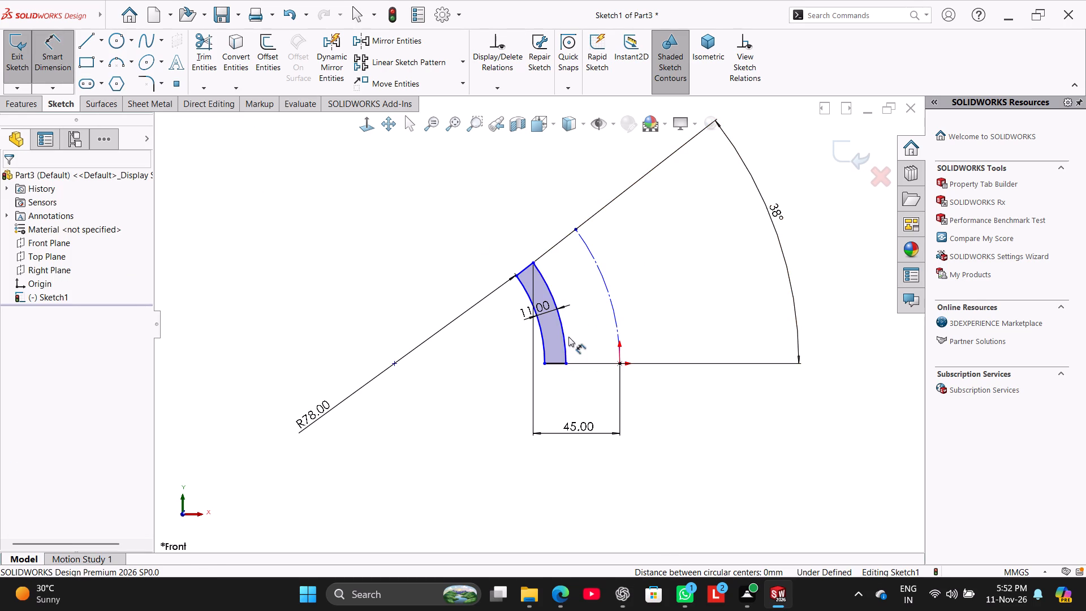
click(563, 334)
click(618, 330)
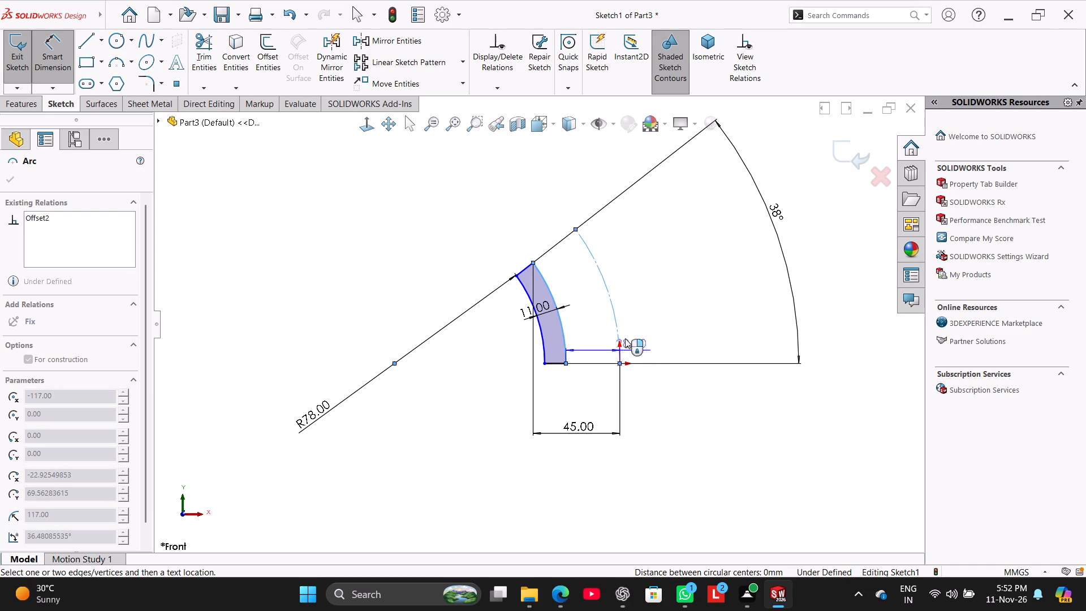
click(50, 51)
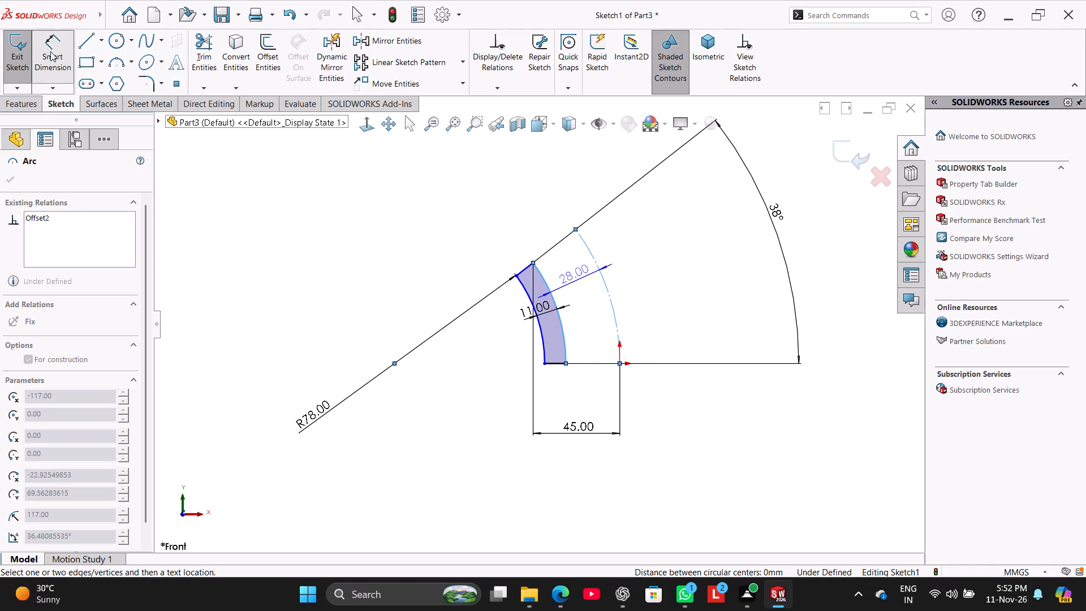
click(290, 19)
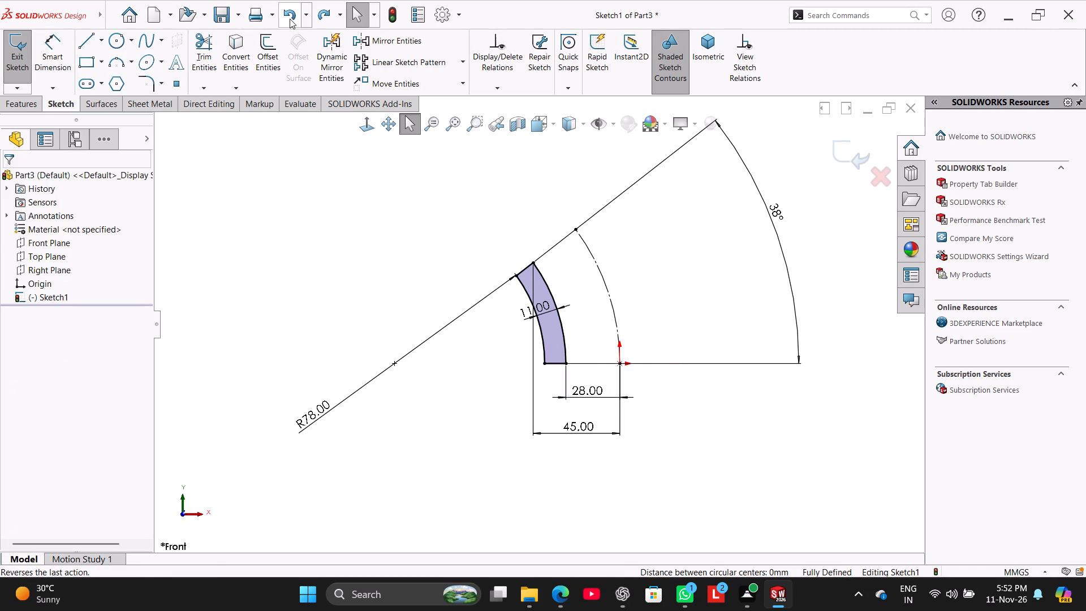
Convert the outer construction arc through the origin back to solid sketch geometry.
right_click(598, 261)
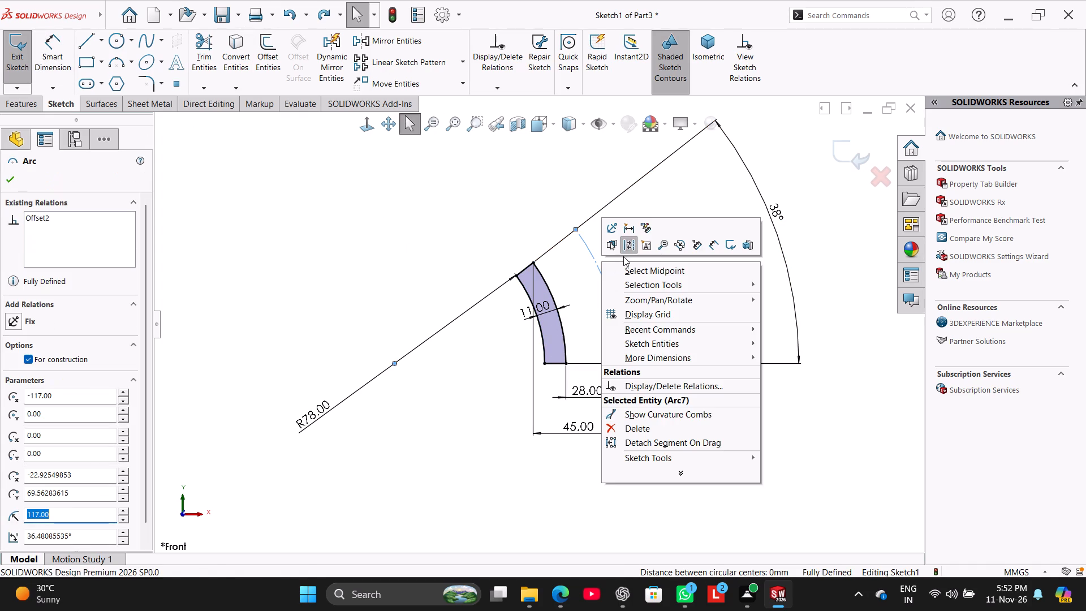
click(628, 250)
click(411, 229)
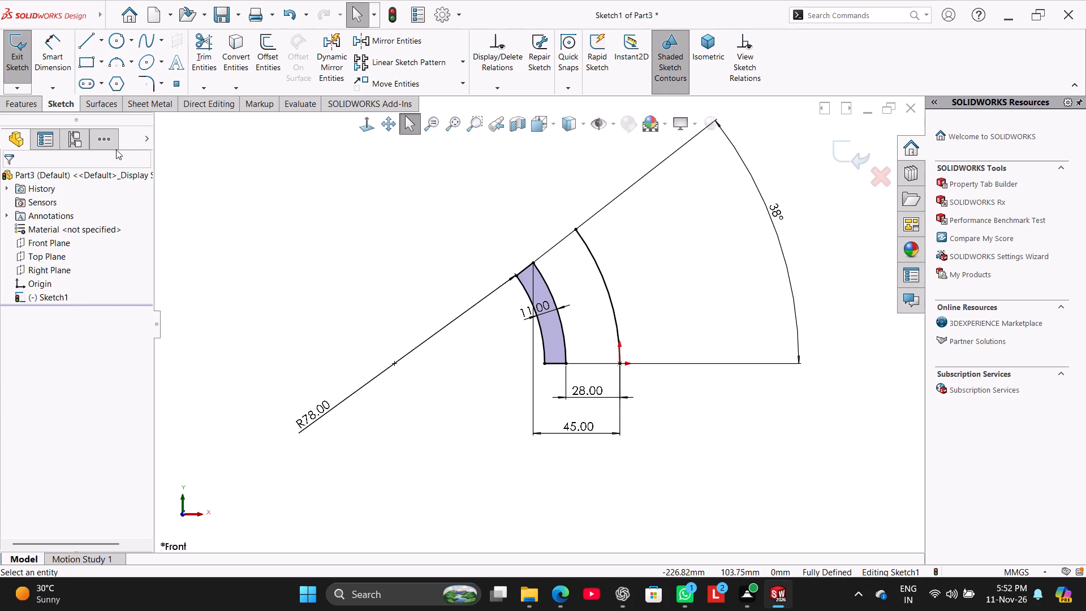
Sketch a horizontal 28 mm line from the middle arc's lower endpoint to the origin.
drag(84, 42, 79, 44)
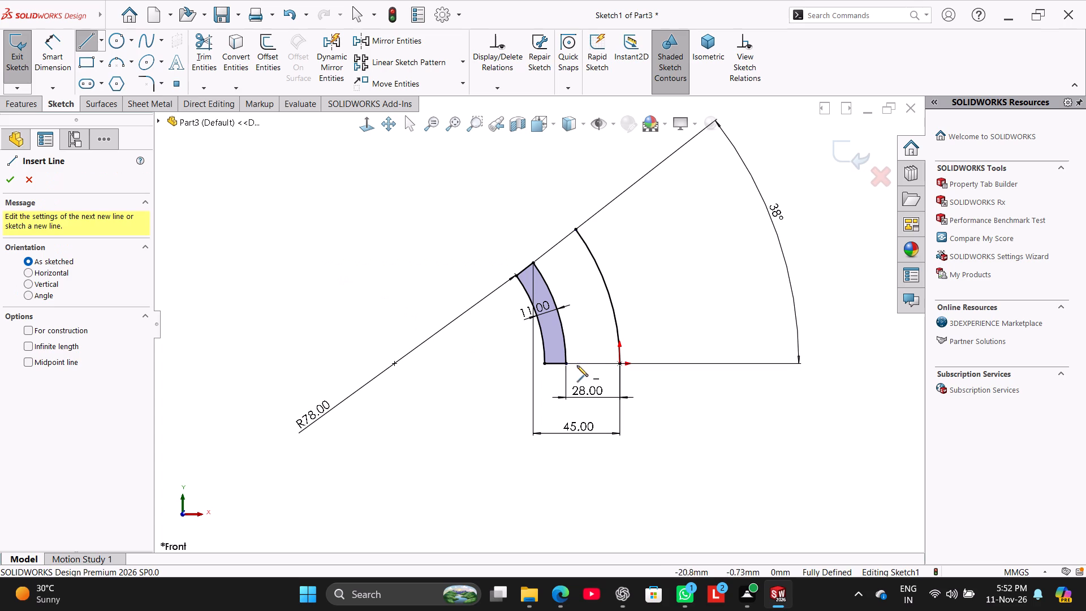
click(563, 364)
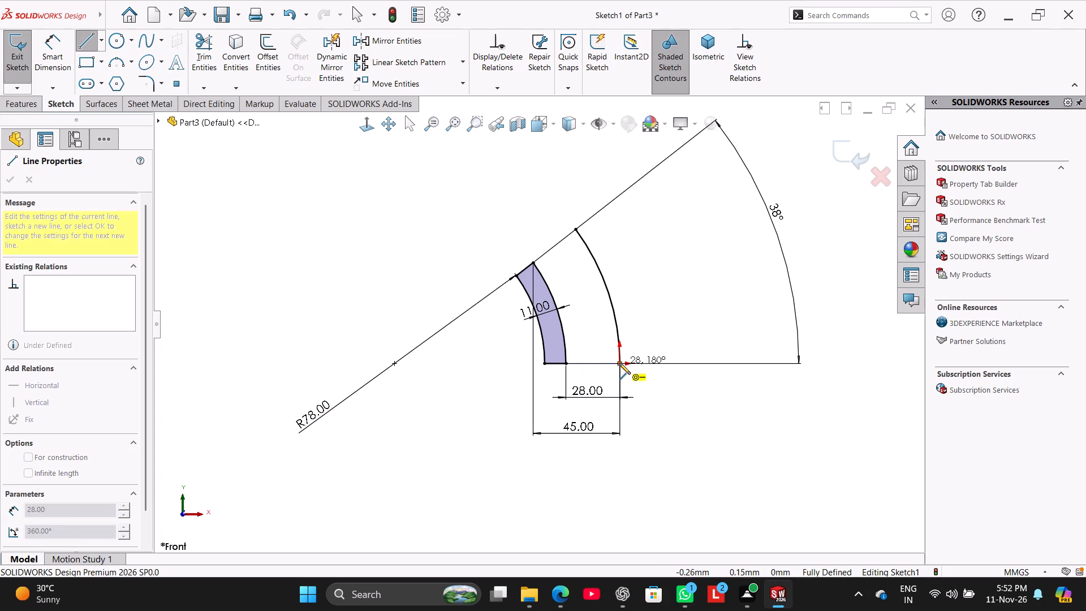
click(619, 363)
right_click(323, 221)
click(347, 233)
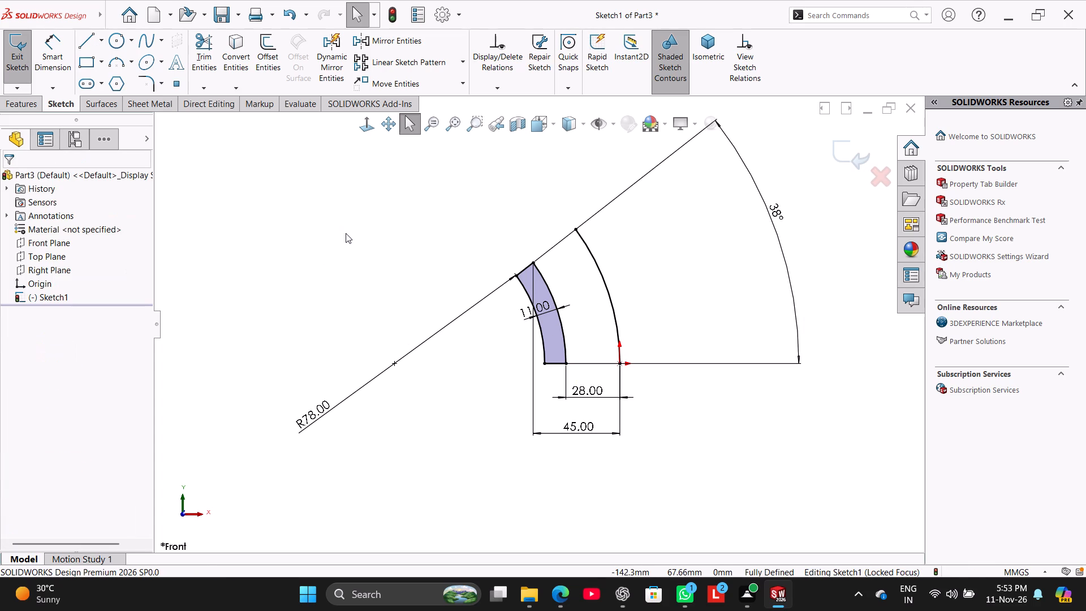
Extend the band's slanted end line to meet the upper endpoint of the outer arc.
click(81, 37)
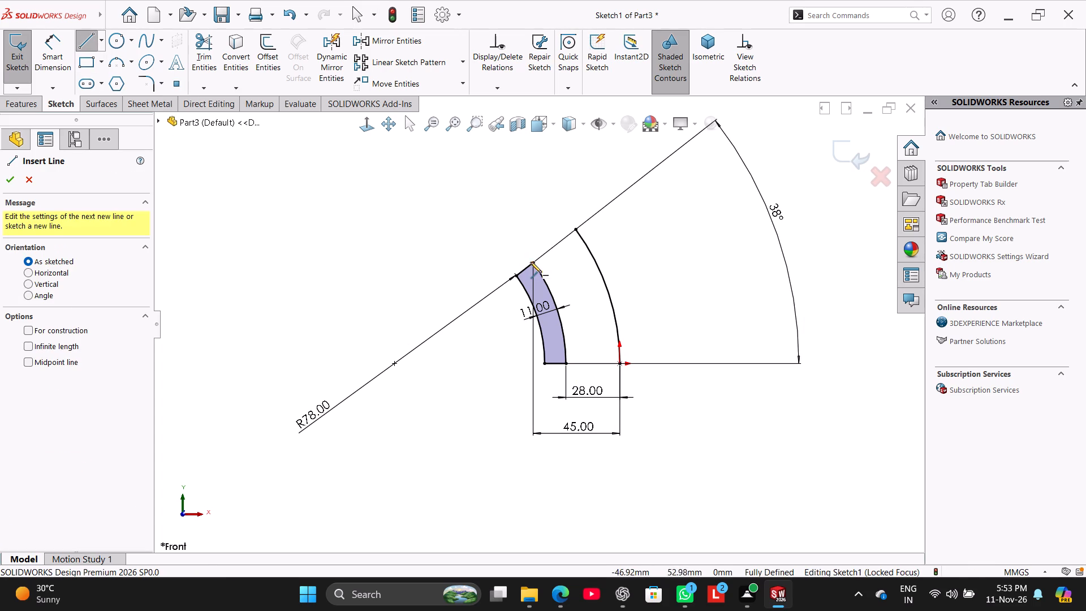
click(211, 85)
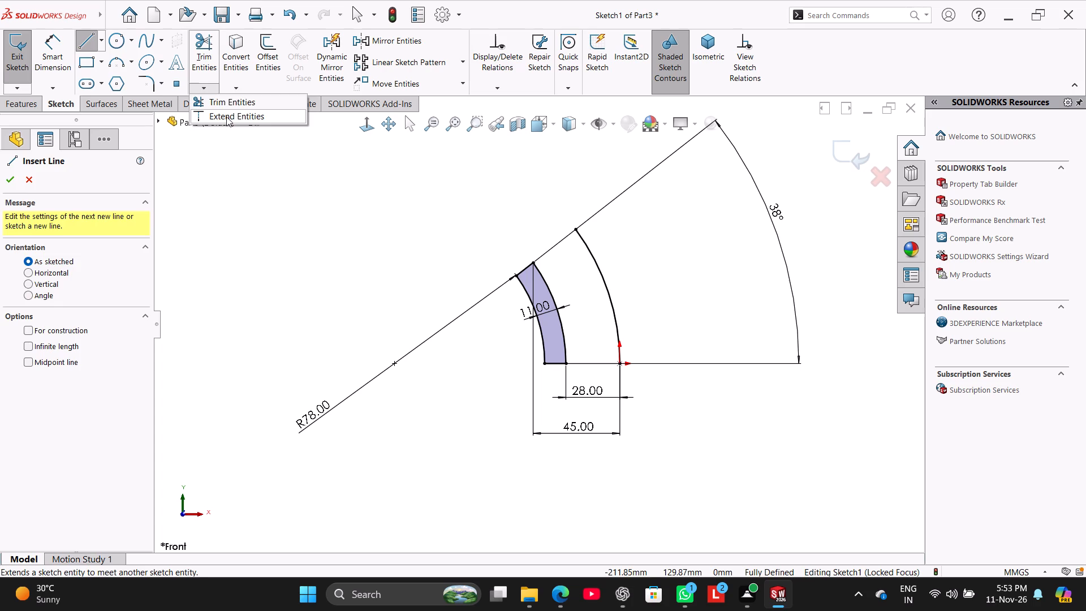
click(226, 117)
click(526, 269)
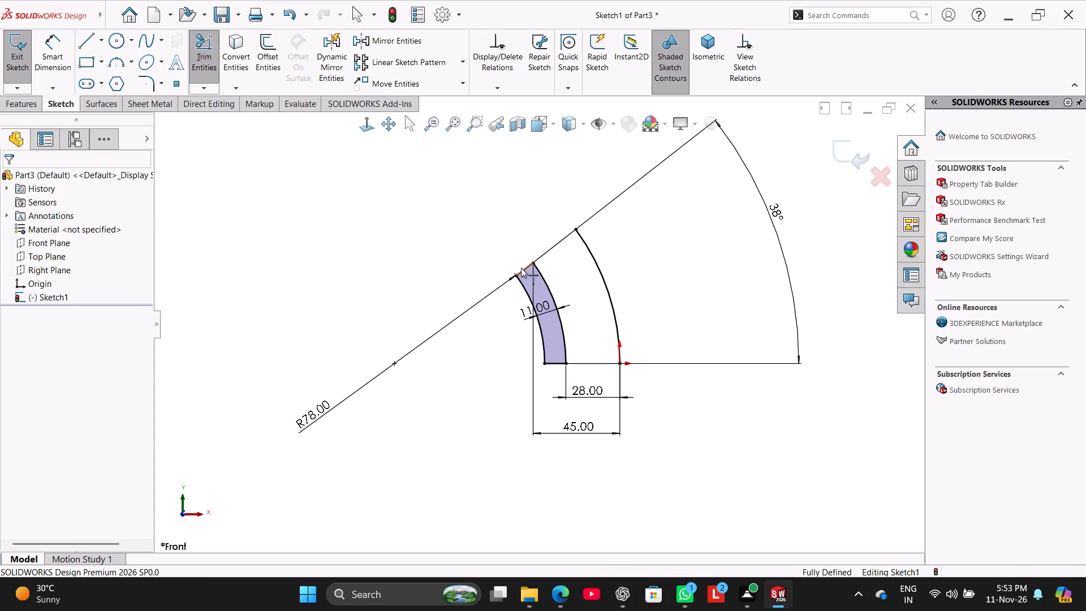
right_click(334, 227)
click(377, 264)
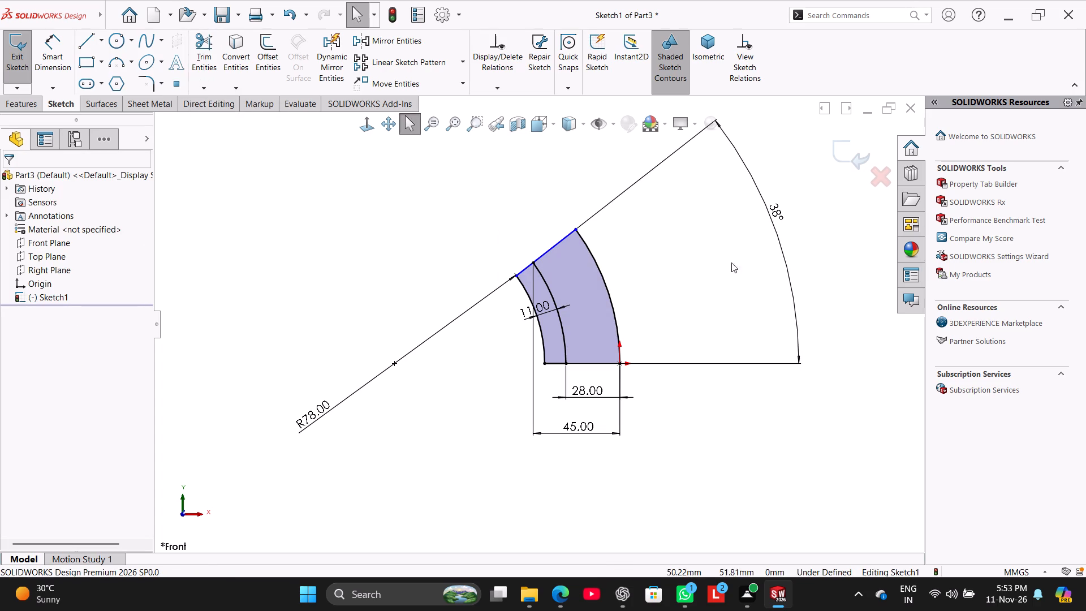
Reposition the sketch dimensions, placing the 45 mm one lower below the profile and the 28 mm and 38° ones inside it.
drag(780, 216, 357, 300)
click(311, 183)
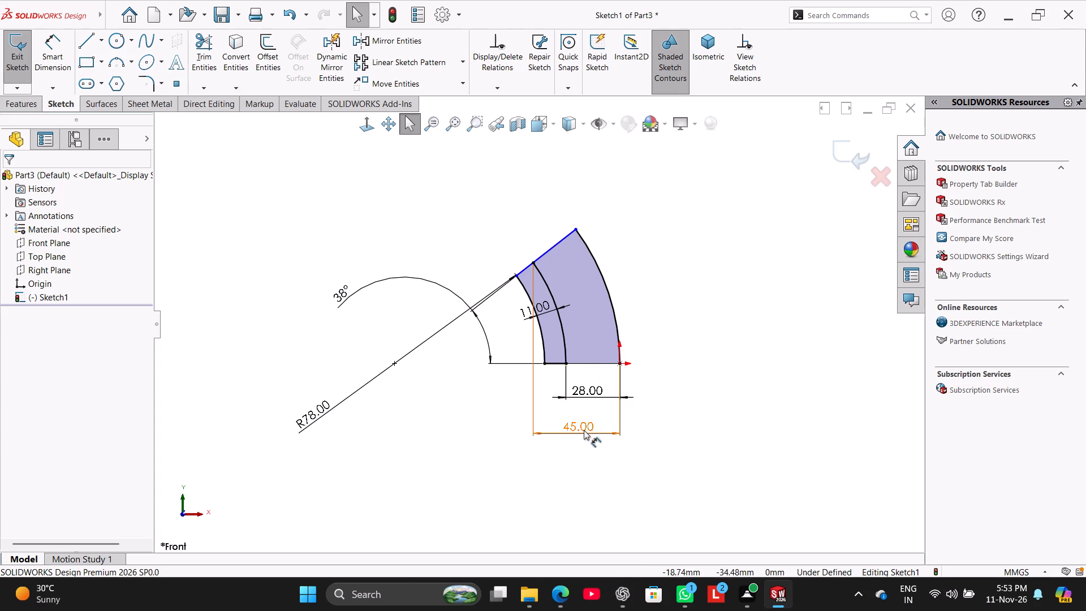
drag(584, 431, 579, 453)
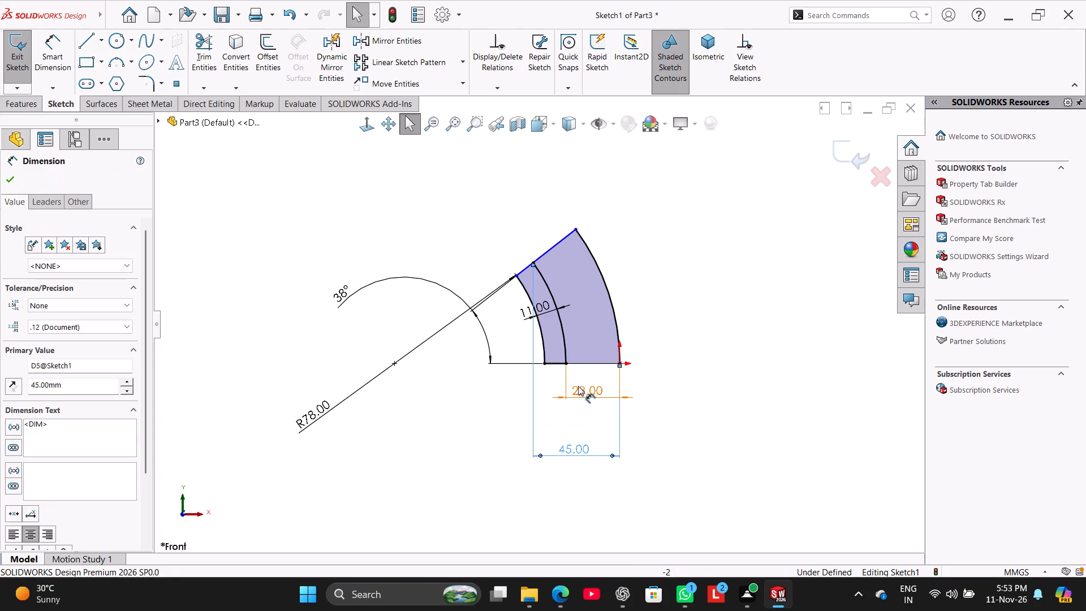
drag(578, 390, 585, 285)
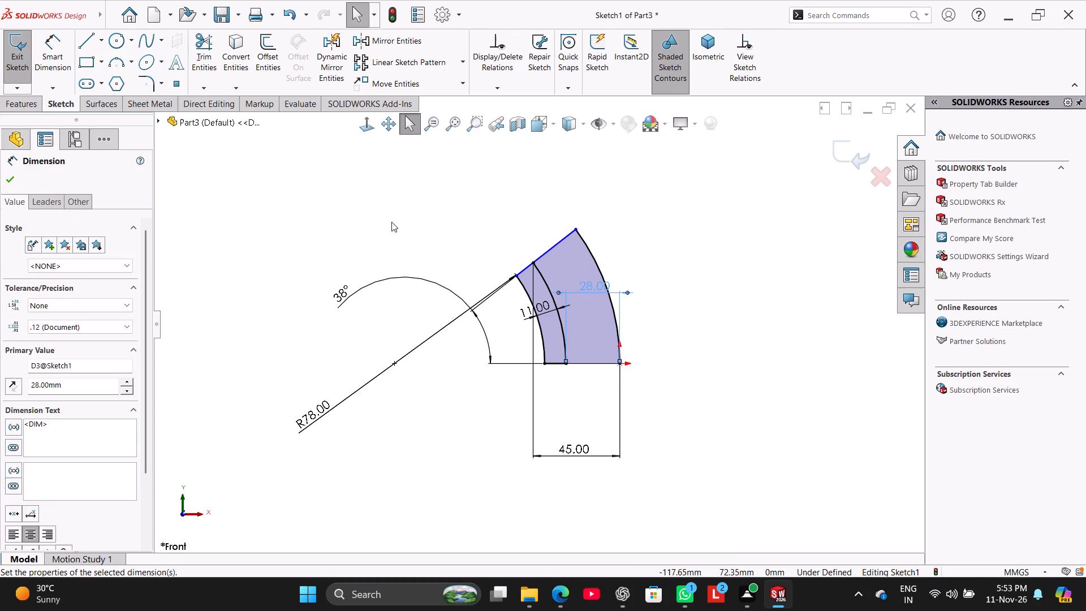
click(391, 222)
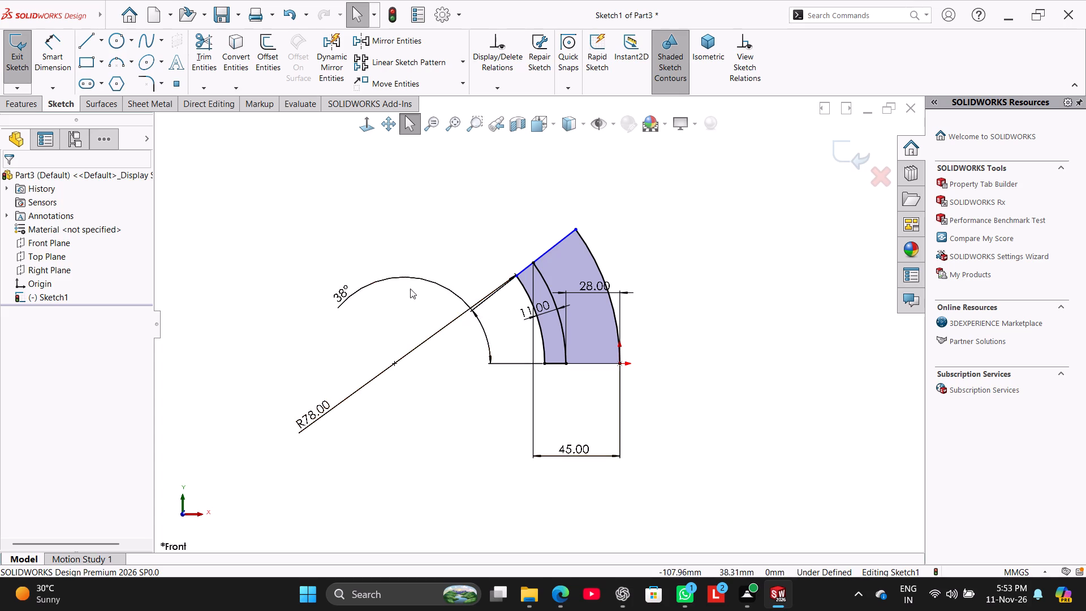
drag(339, 293, 613, 271)
click(573, 419)
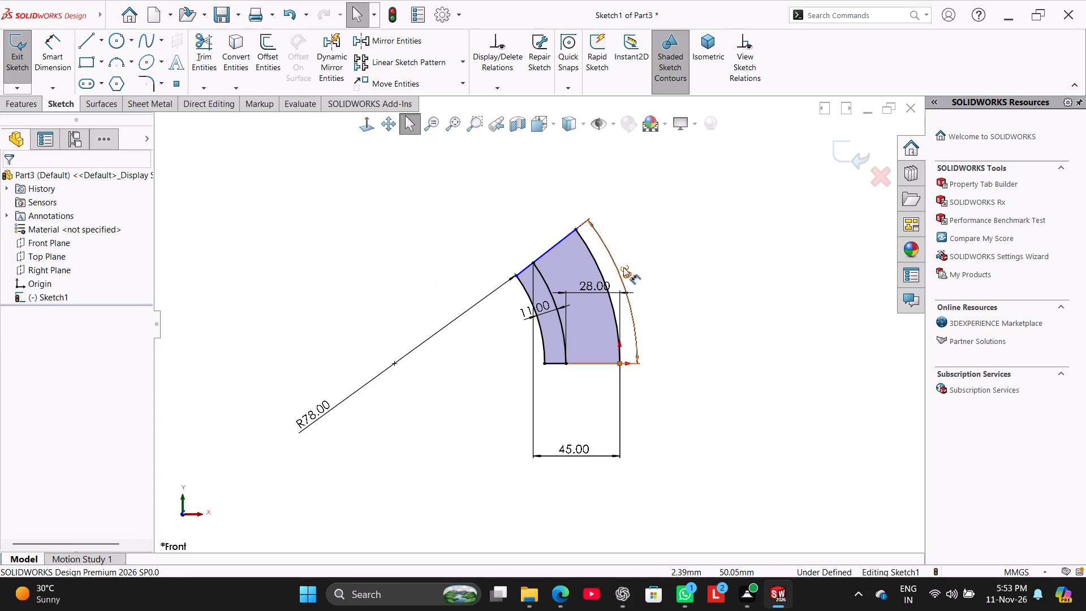
drag(623, 267, 576, 290)
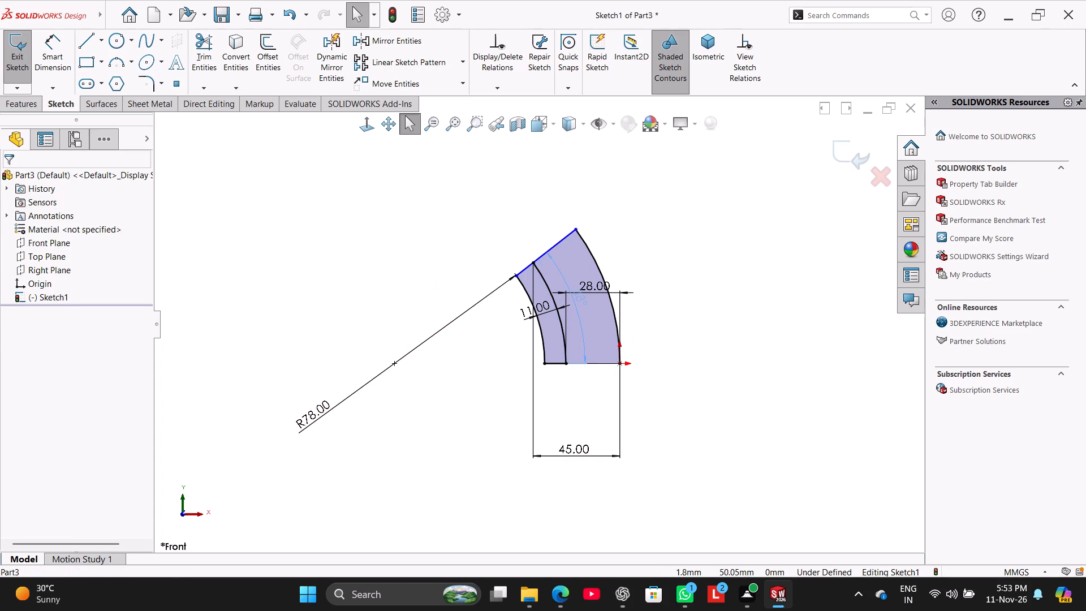
click(322, 268)
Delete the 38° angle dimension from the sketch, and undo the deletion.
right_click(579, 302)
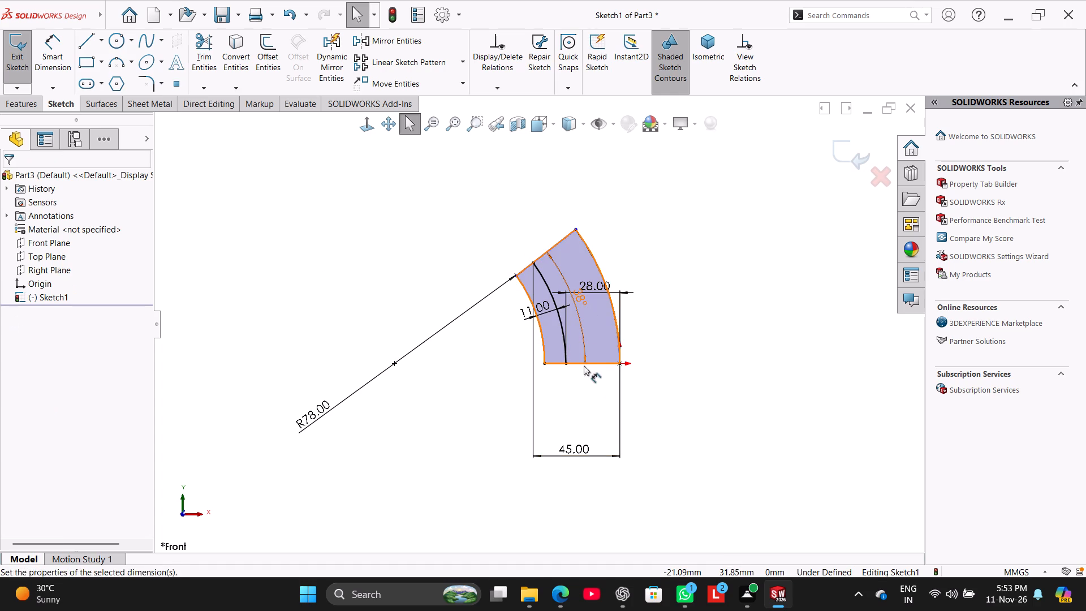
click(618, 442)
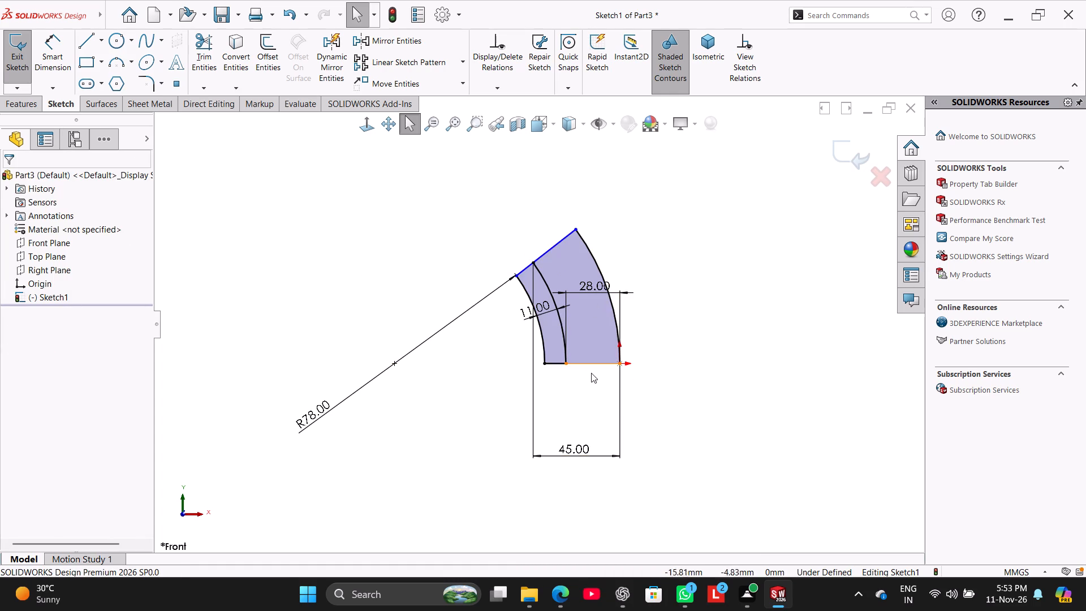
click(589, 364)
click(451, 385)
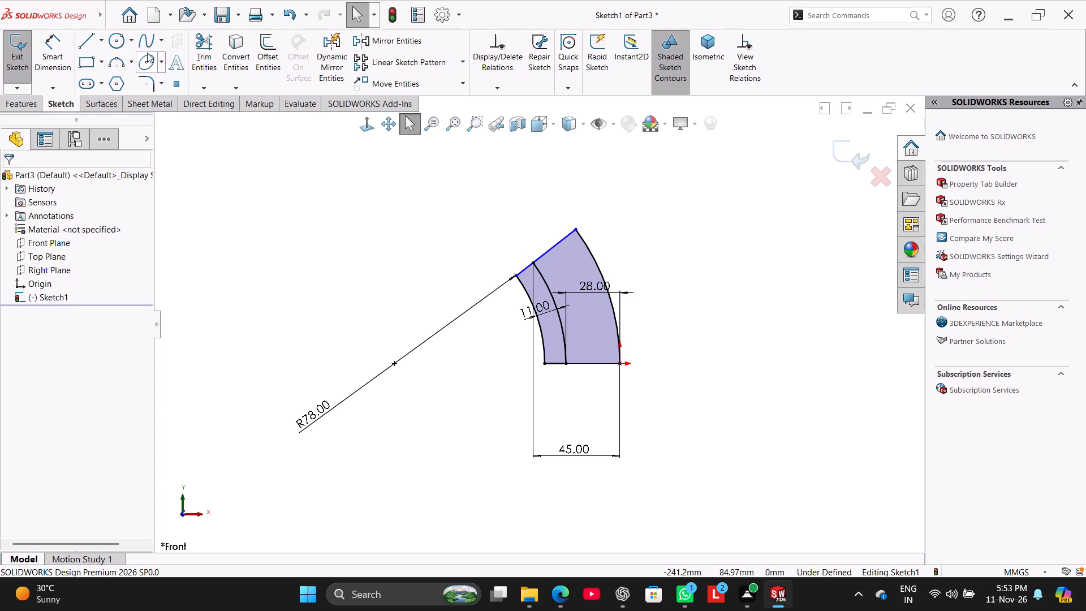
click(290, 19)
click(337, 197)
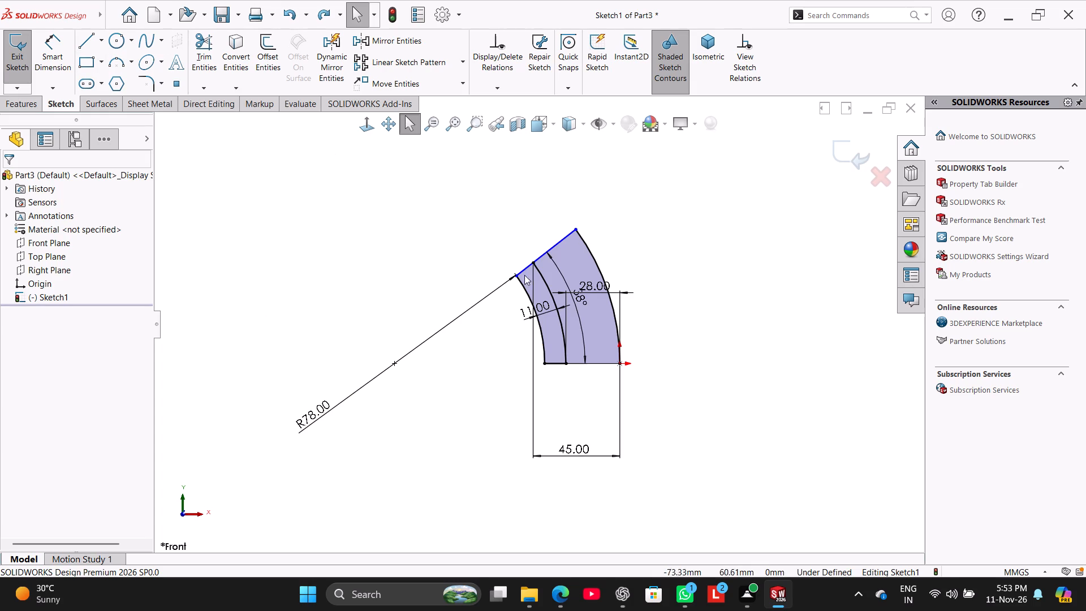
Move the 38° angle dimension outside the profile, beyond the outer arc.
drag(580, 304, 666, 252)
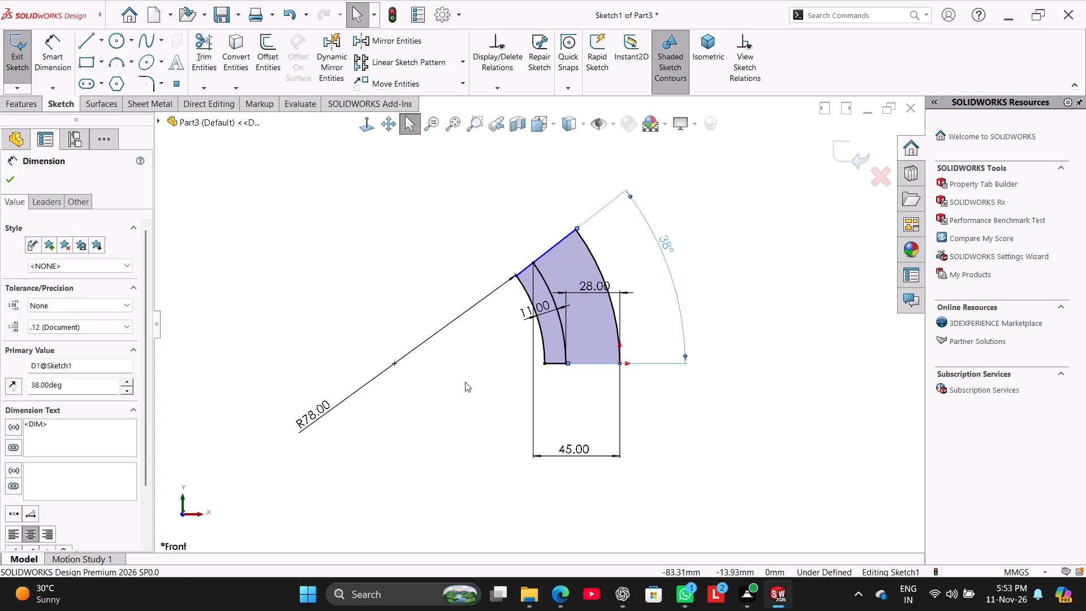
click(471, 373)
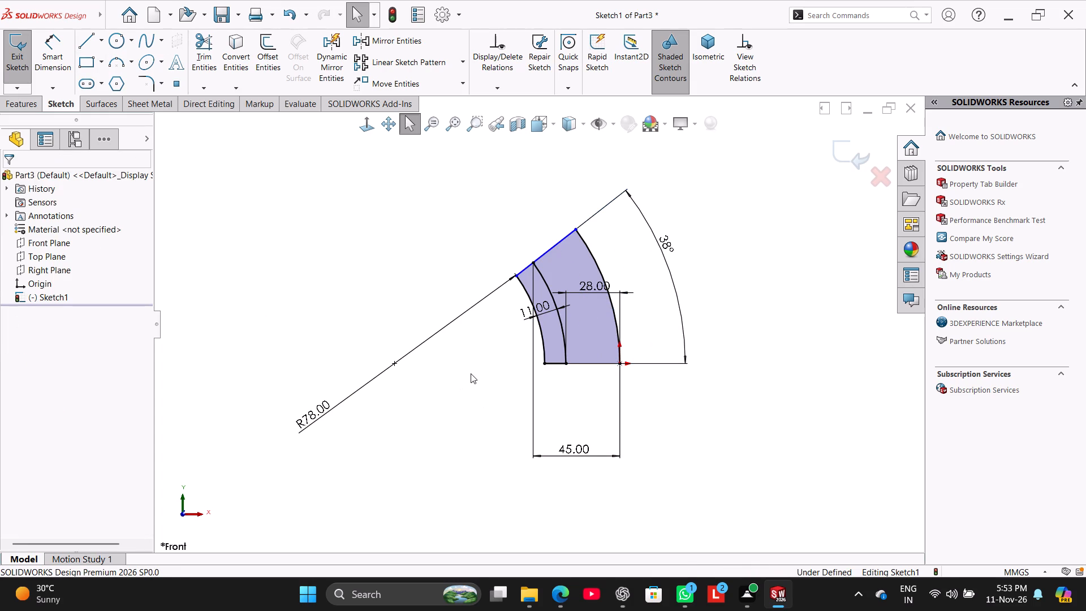
Delete the 45 mm horizontal dimension below the profile.
right_click(566, 445)
right_click(566, 445)
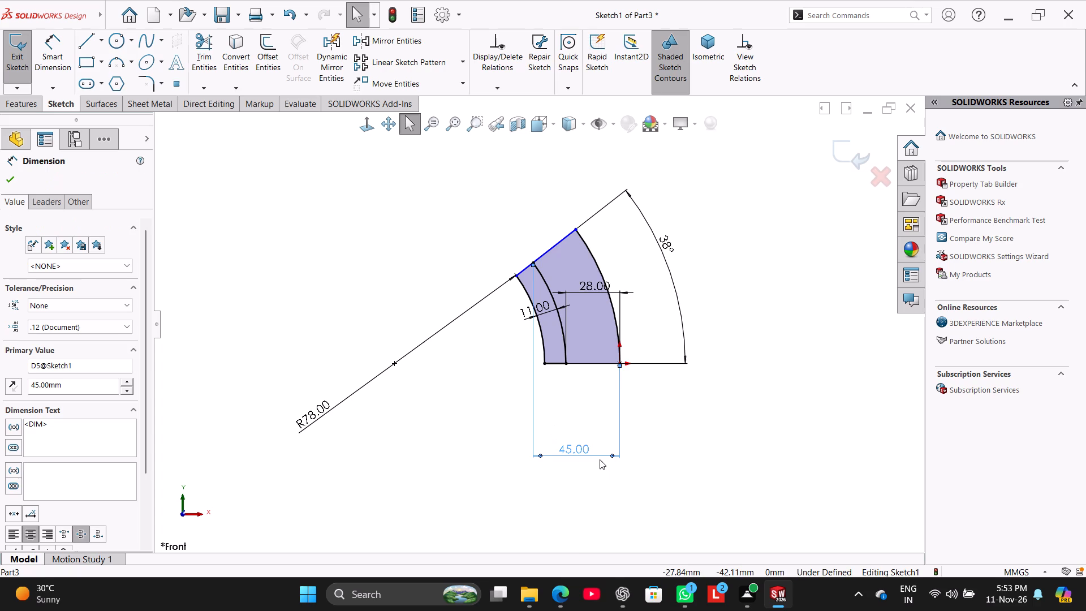
click(598, 440)
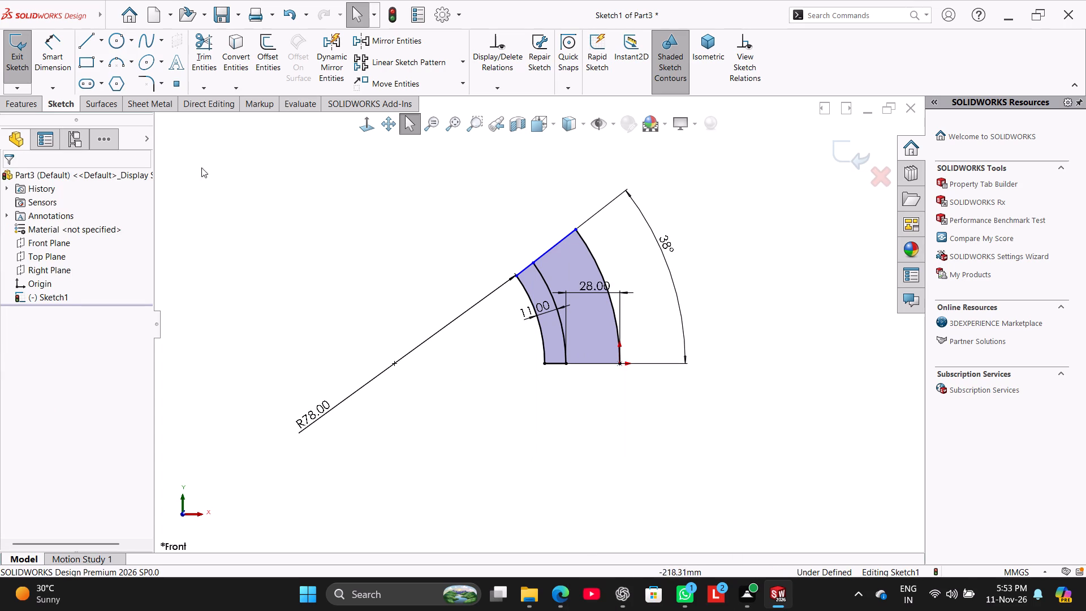
Dimension the horizontal distance from the outer arc's upper endpoint to the origin as 20 mm and revise it to 25 mm.
click(58, 61)
click(574, 231)
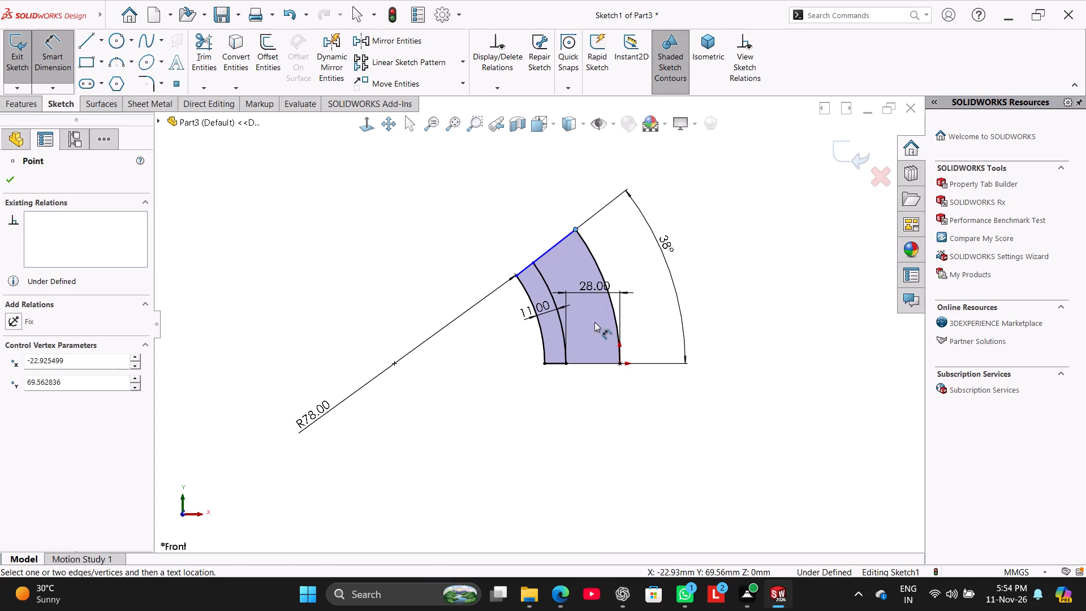
click(620, 364)
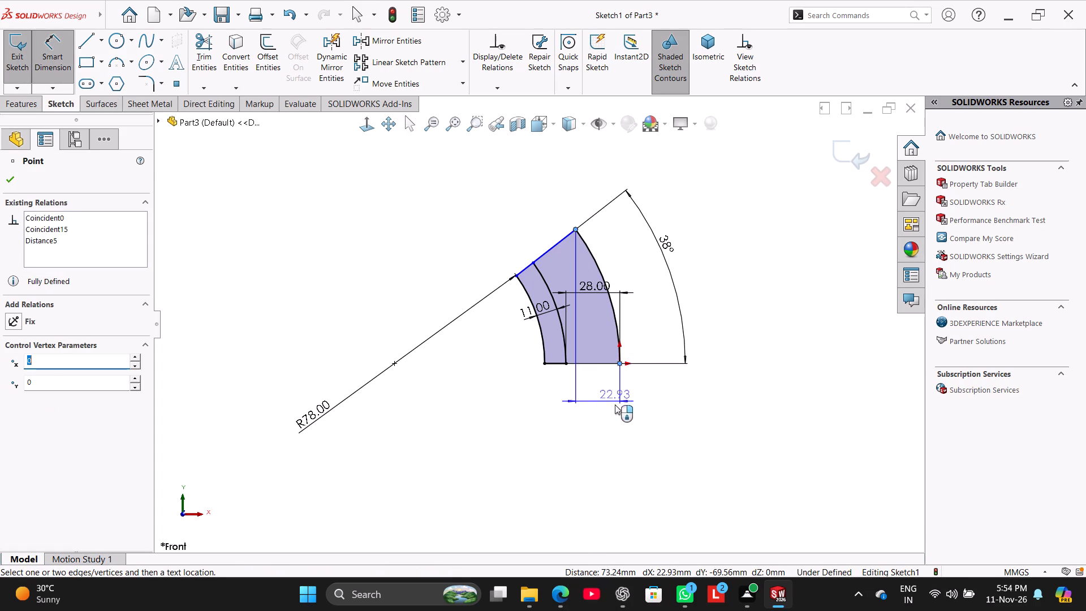
click(603, 433)
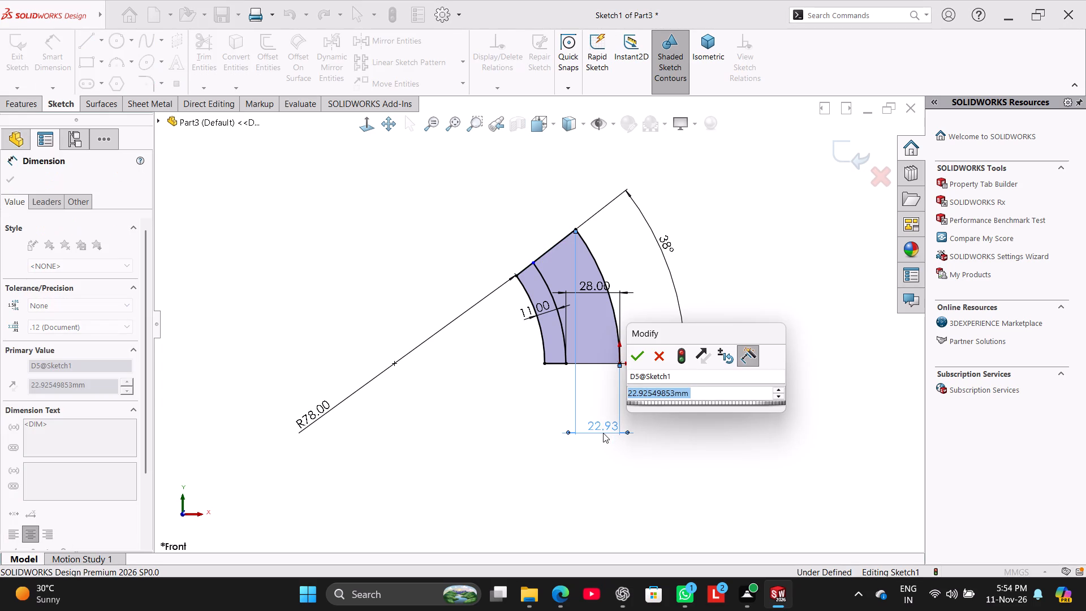
text(20)
key(Return)
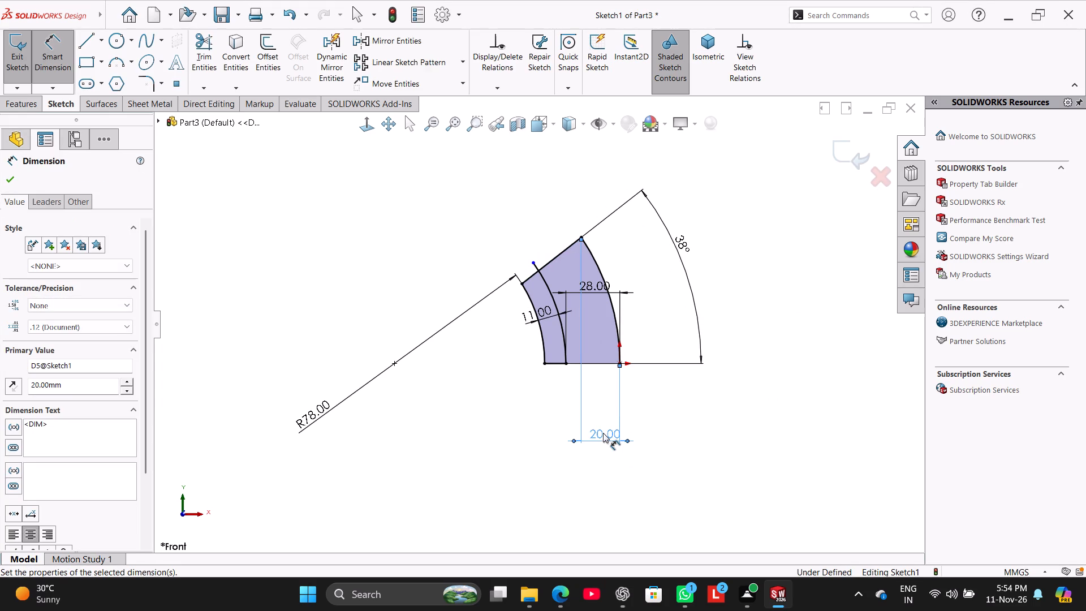
double_click(603, 433)
text(25)
key(Return)
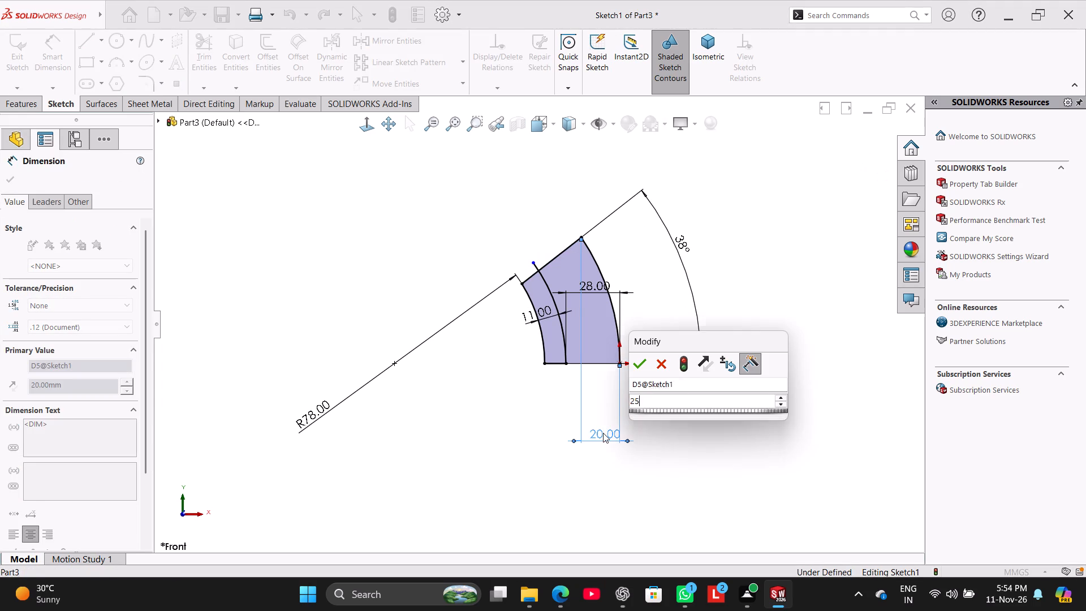
right_click(752, 321)
click(777, 356)
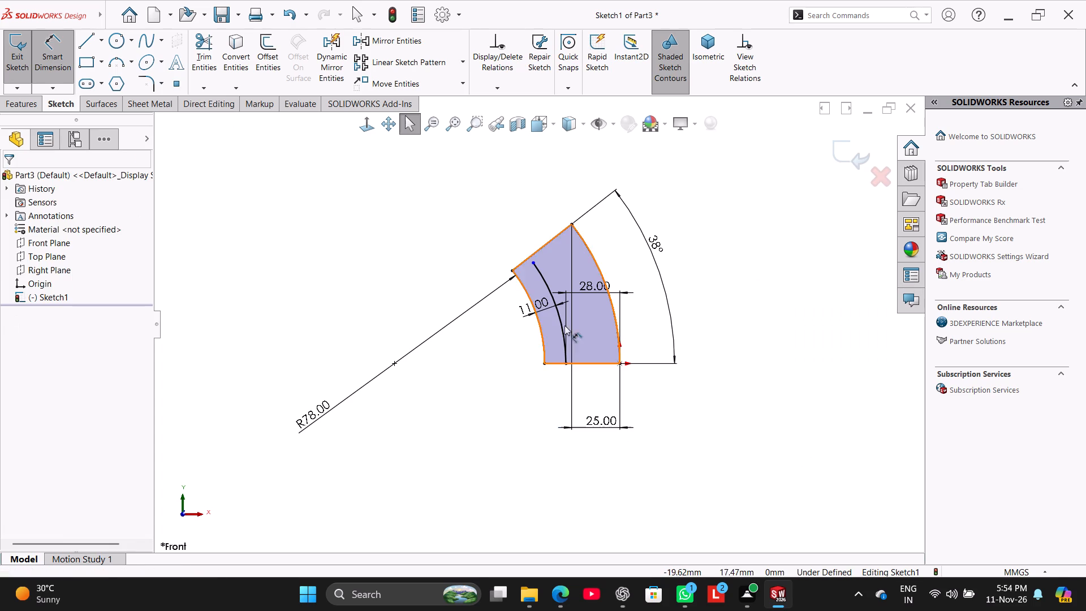
Reattach the middle arc's upper endpoint to the slanted end line.
drag(531, 263, 504, 246)
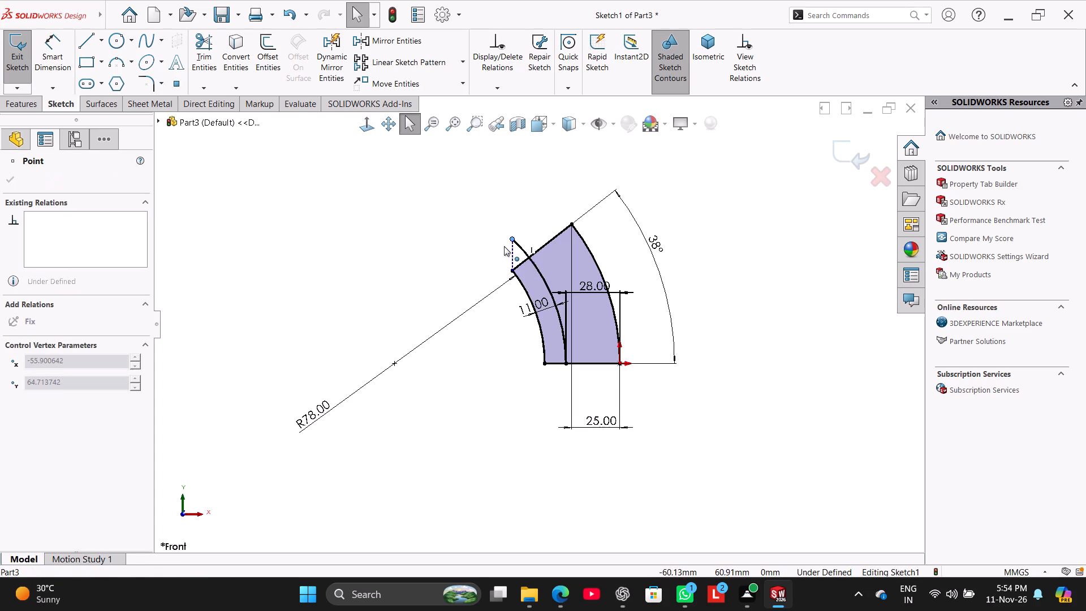
drag(504, 246, 526, 263)
click(426, 225)
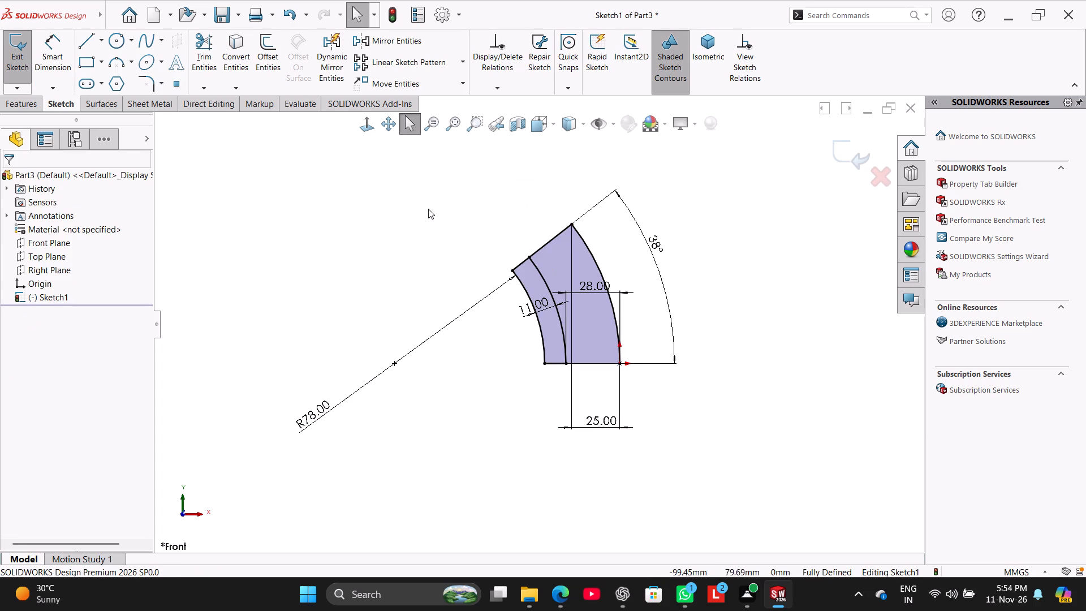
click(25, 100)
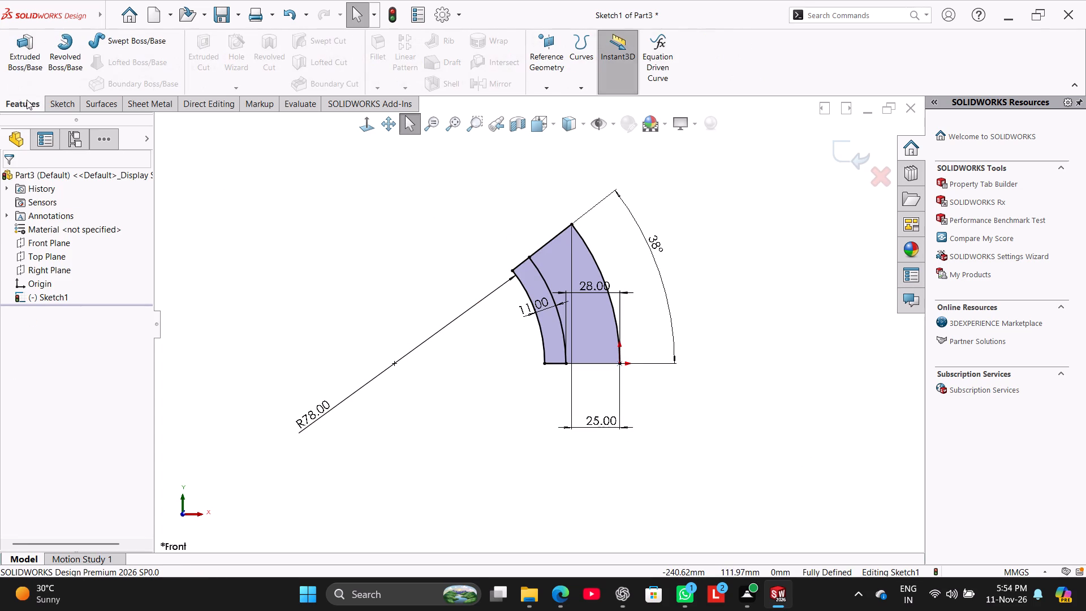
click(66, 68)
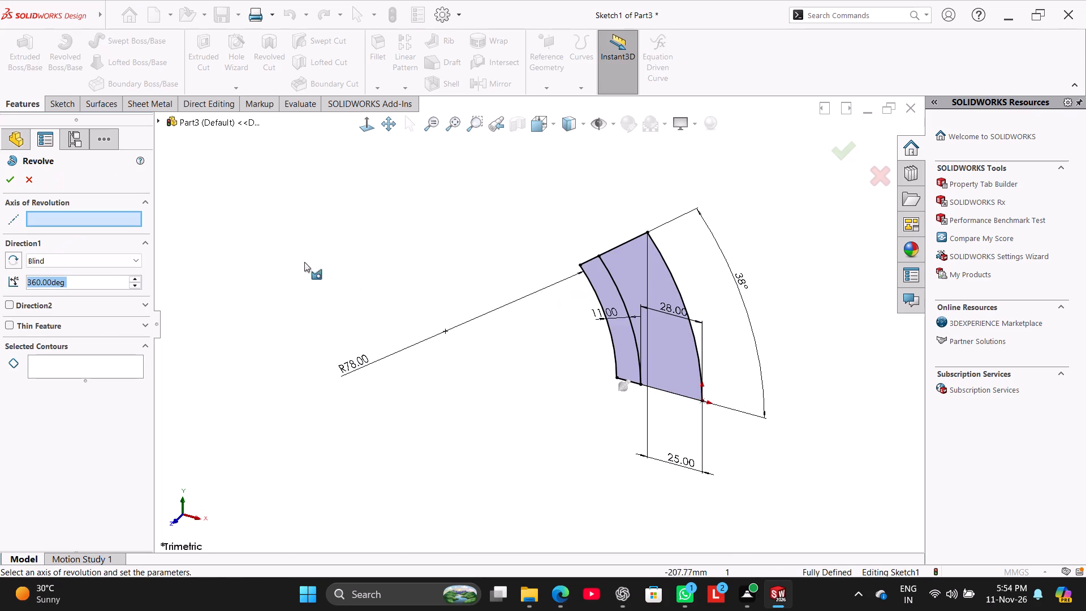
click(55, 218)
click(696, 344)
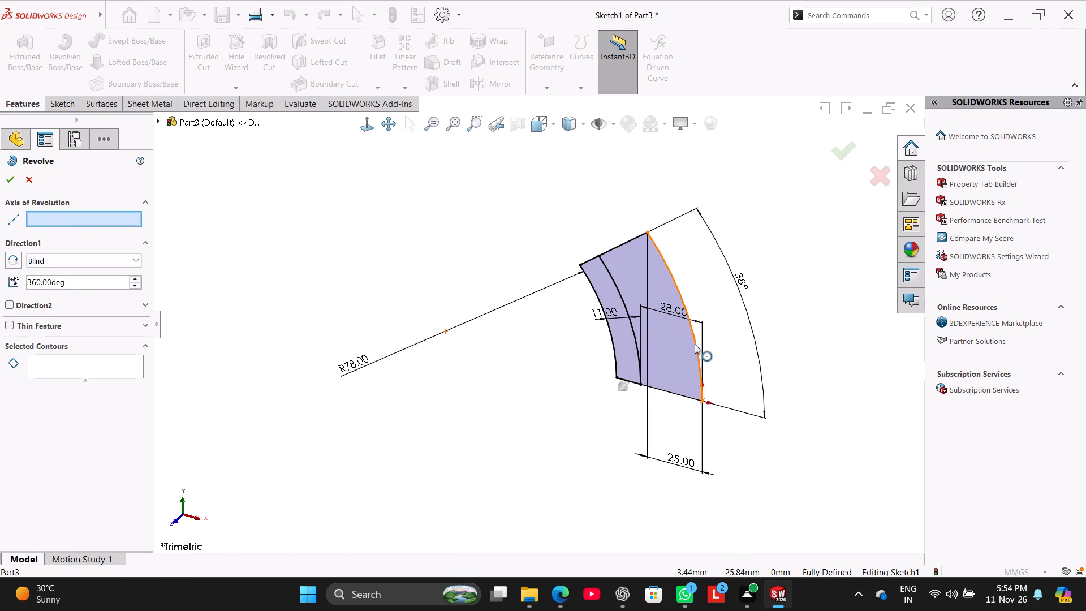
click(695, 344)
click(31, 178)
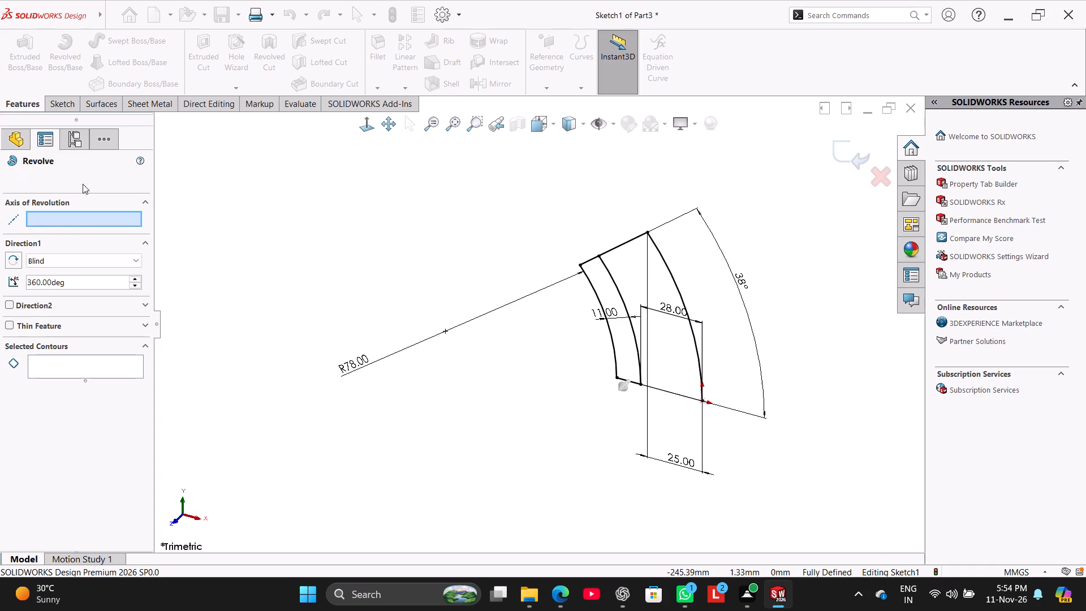
Trim away the inner arc and the end-line segments between it and the middle arc, and exit the sketch.
click(369, 136)
click(368, 120)
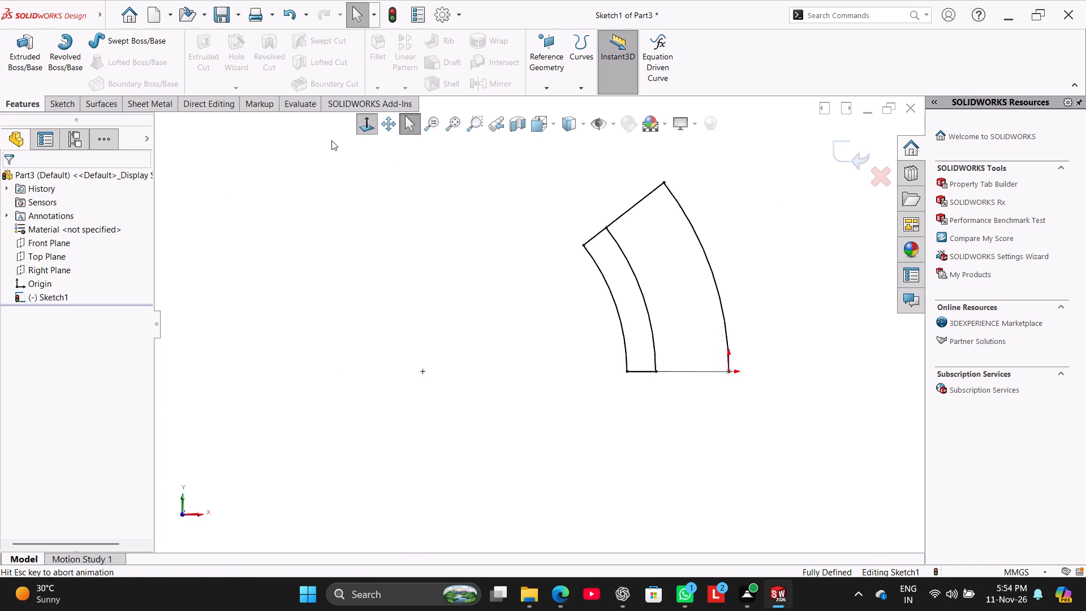
click(64, 98)
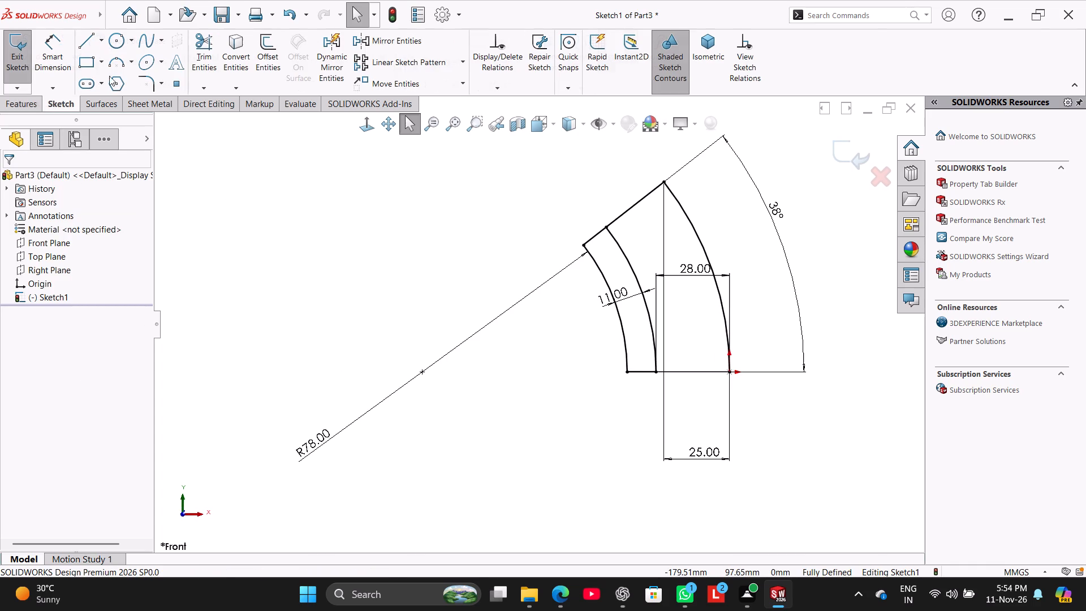
click(210, 60)
drag(537, 193, 597, 273)
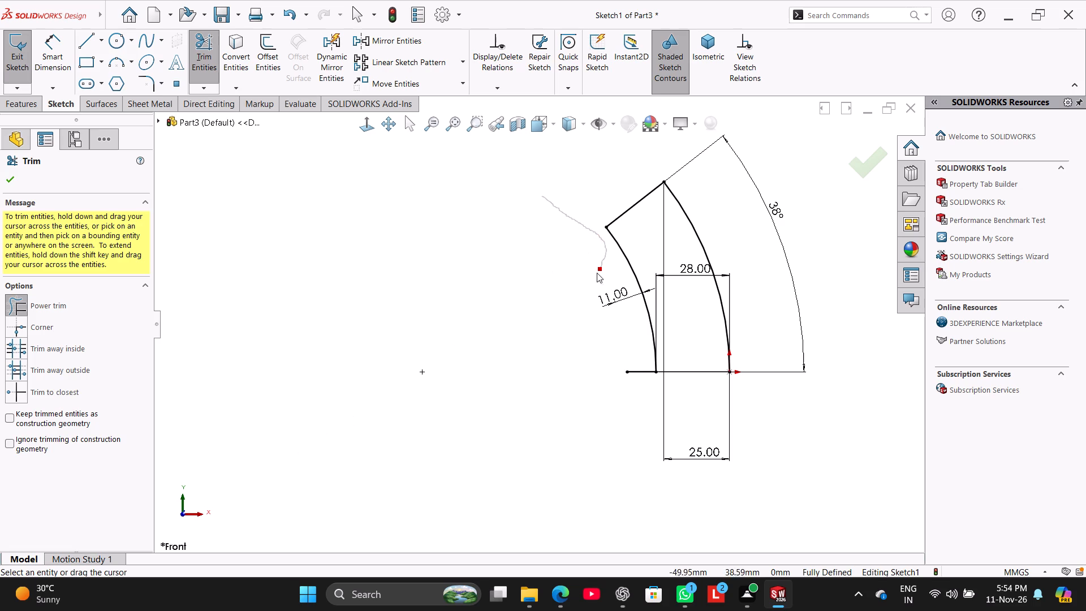
drag(597, 273, 551, 377)
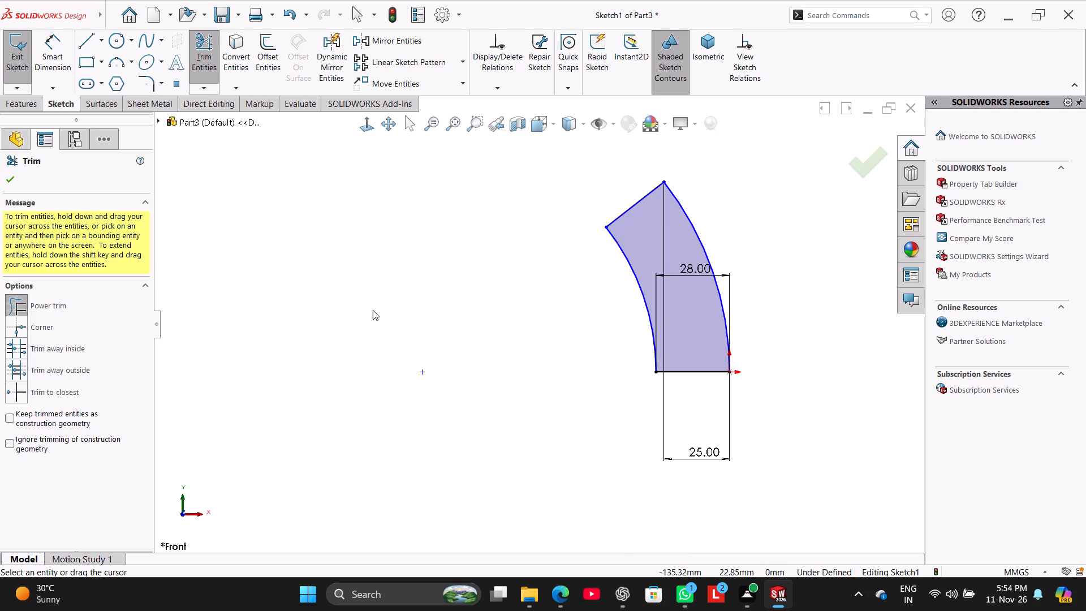
right_click(345, 287)
click(373, 322)
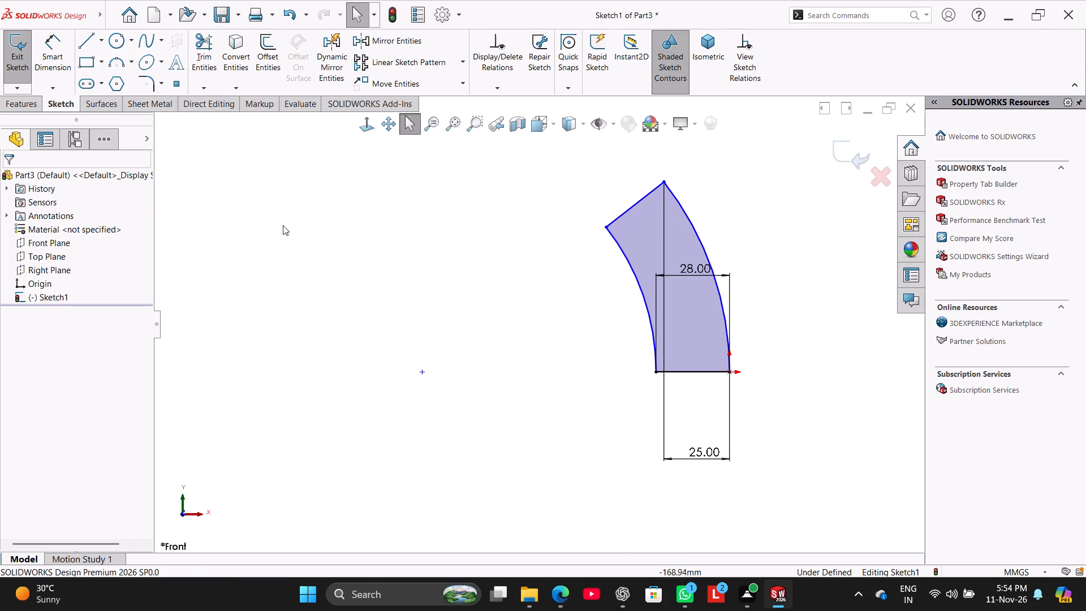
click(31, 59)
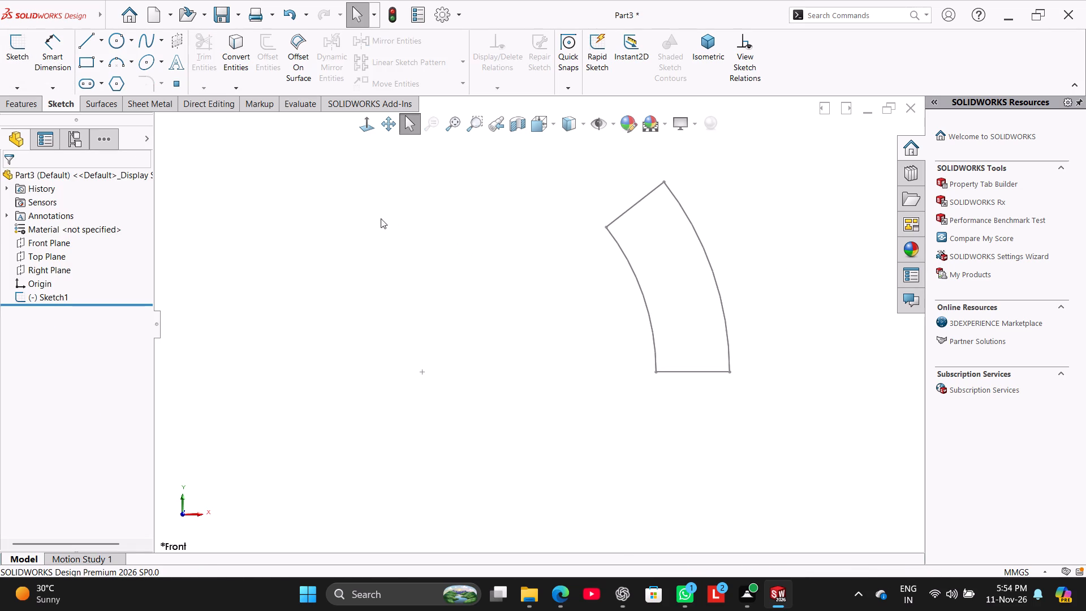
Reopen Sketch1 for editing in a view normal to the sketch.
click(364, 131)
click(361, 131)
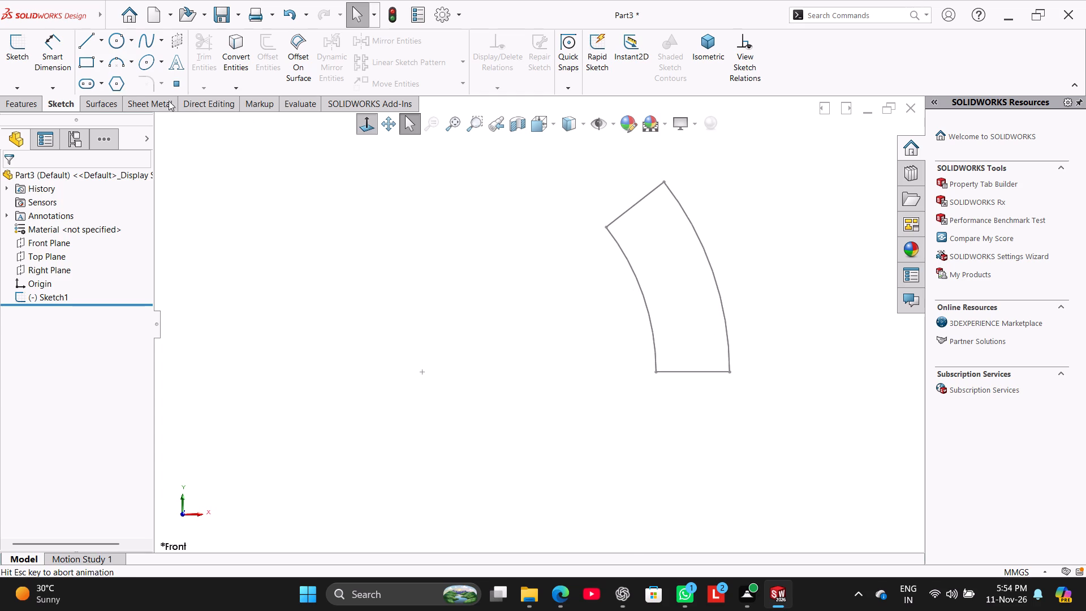
click(60, 296)
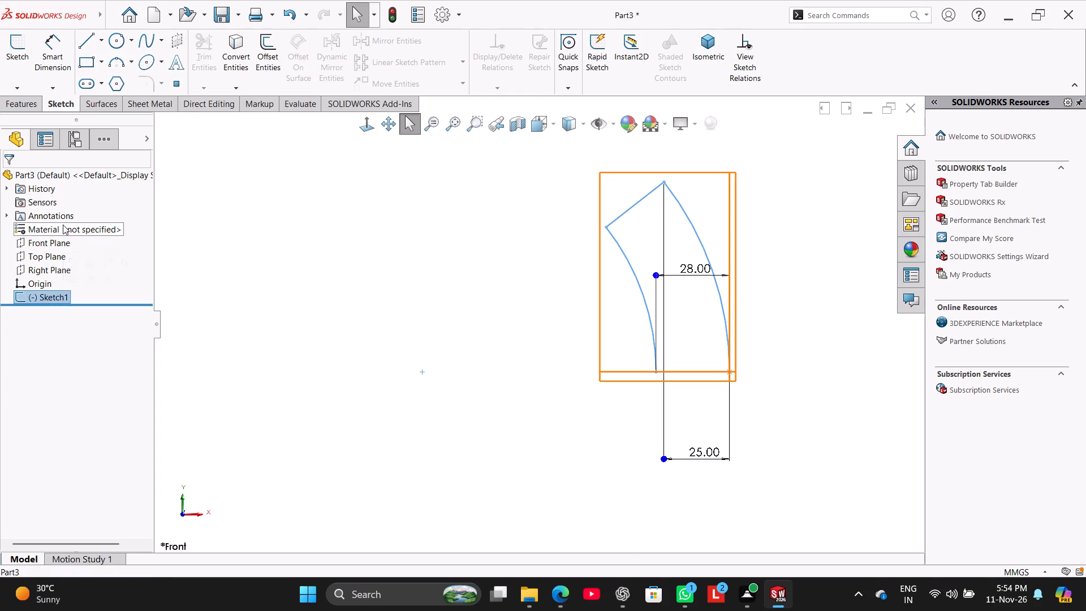
click(70, 263)
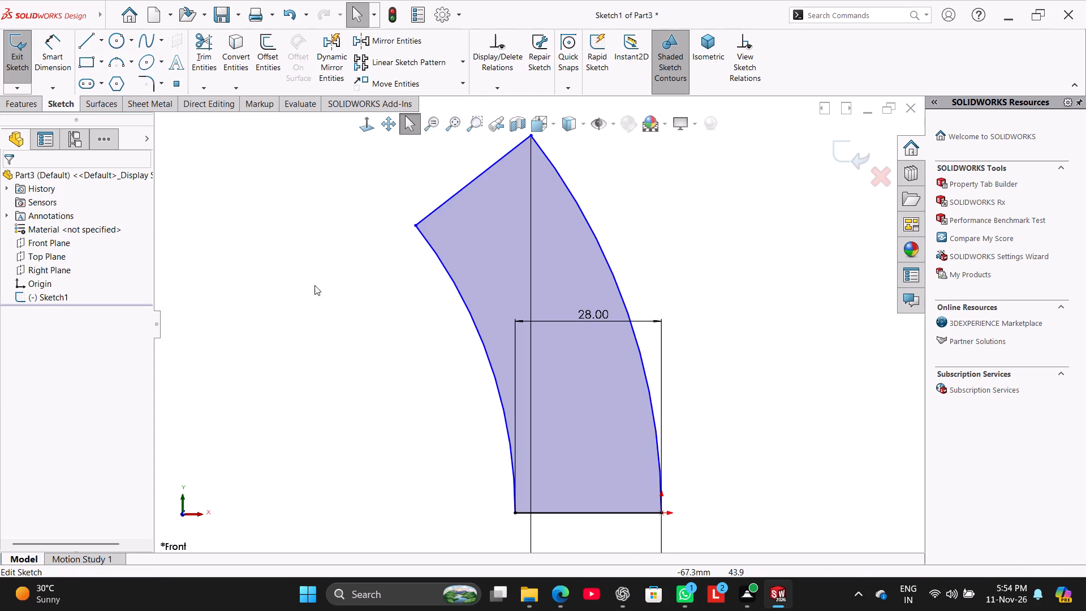
scroll(319, 287, down, 1)
scroll(326, 289, up, 3)
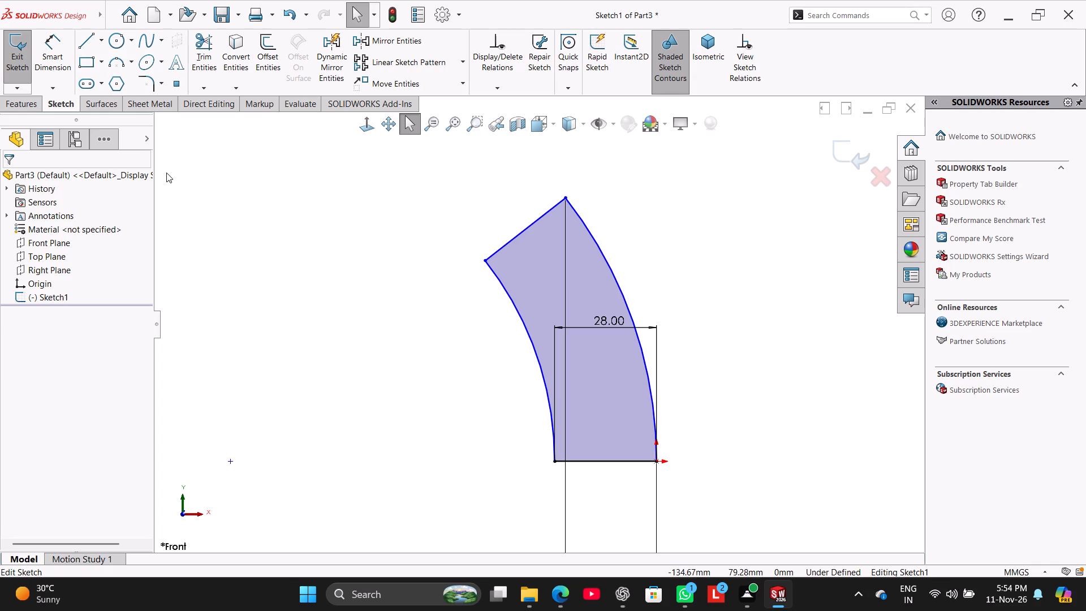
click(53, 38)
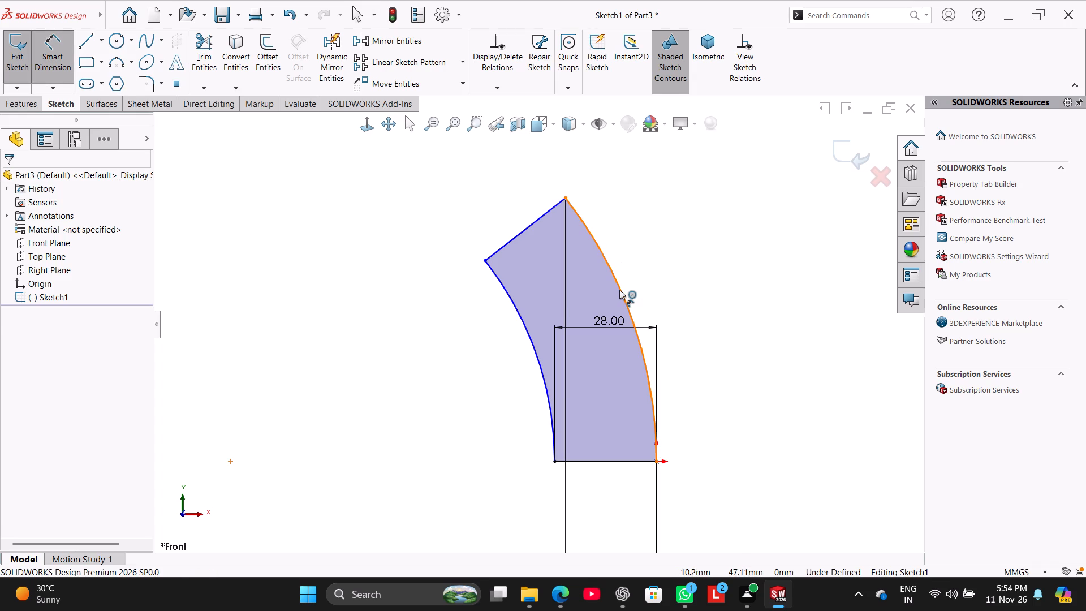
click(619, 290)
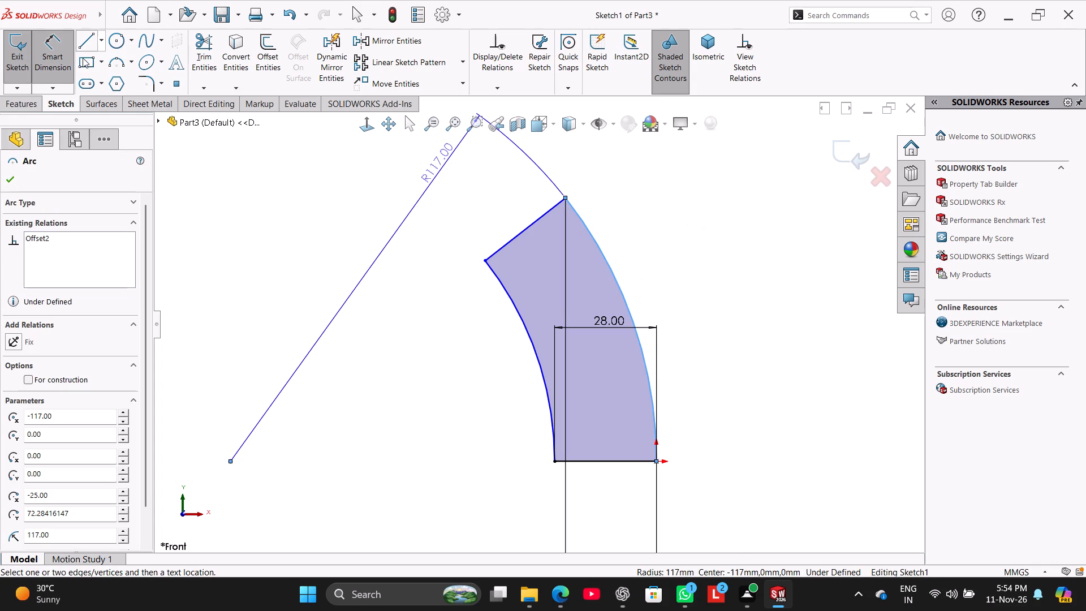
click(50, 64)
Dimension the angle between the profile's bottom line and its slanted end line, placing it beyond the outer arc.
click(56, 63)
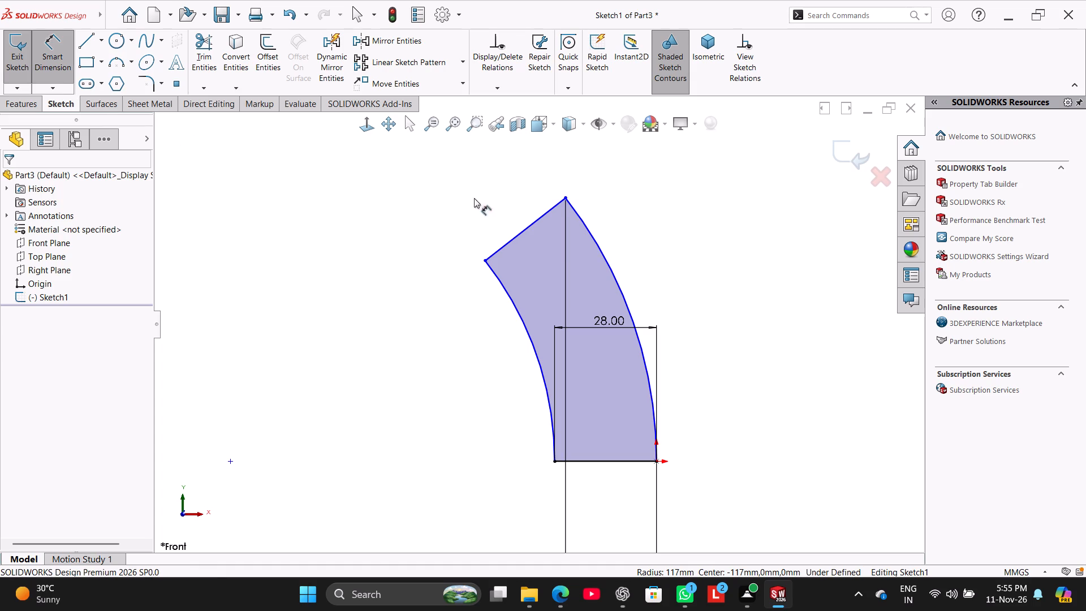
click(624, 464)
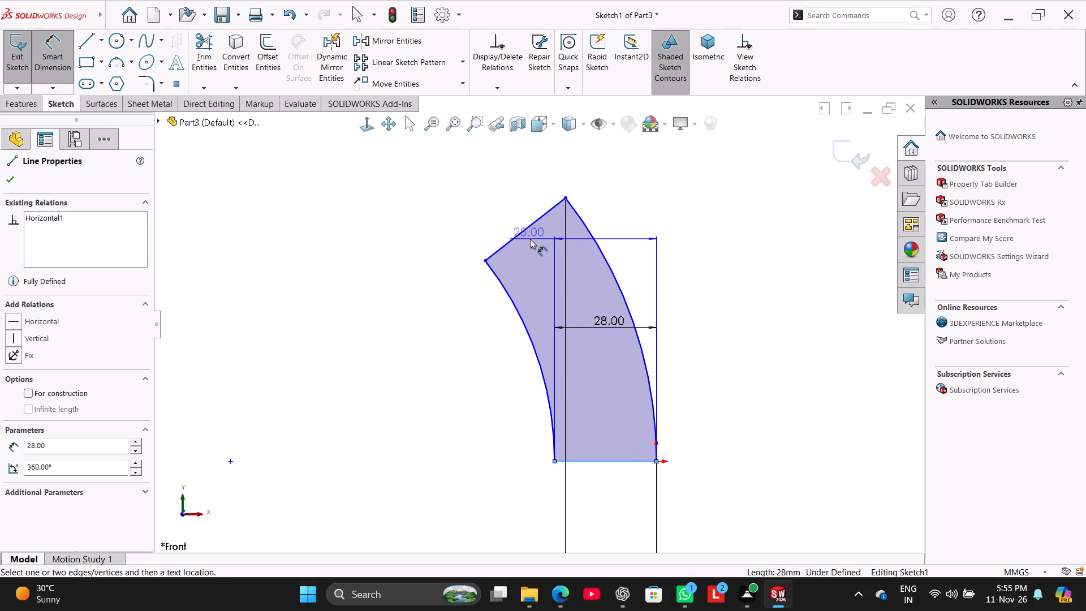
click(523, 230)
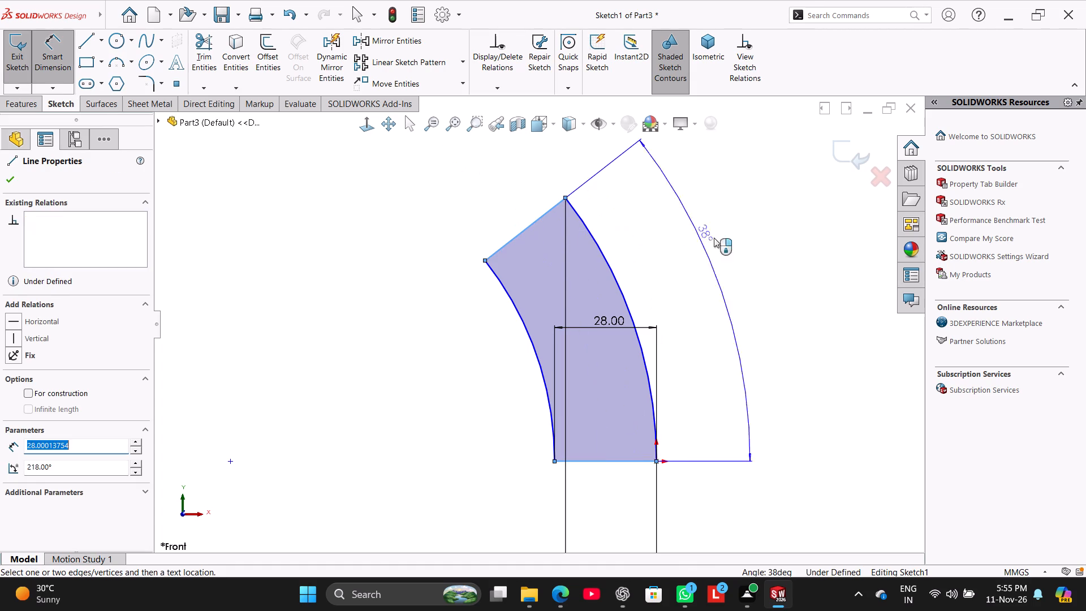
click(724, 238)
click(742, 159)
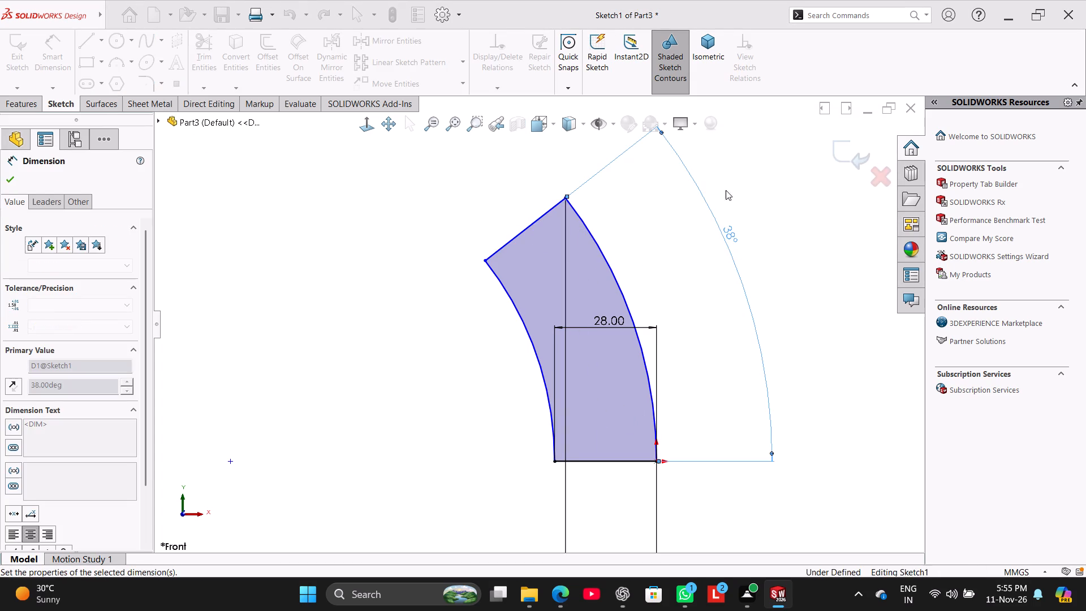
right_click(733, 199)
click(774, 237)
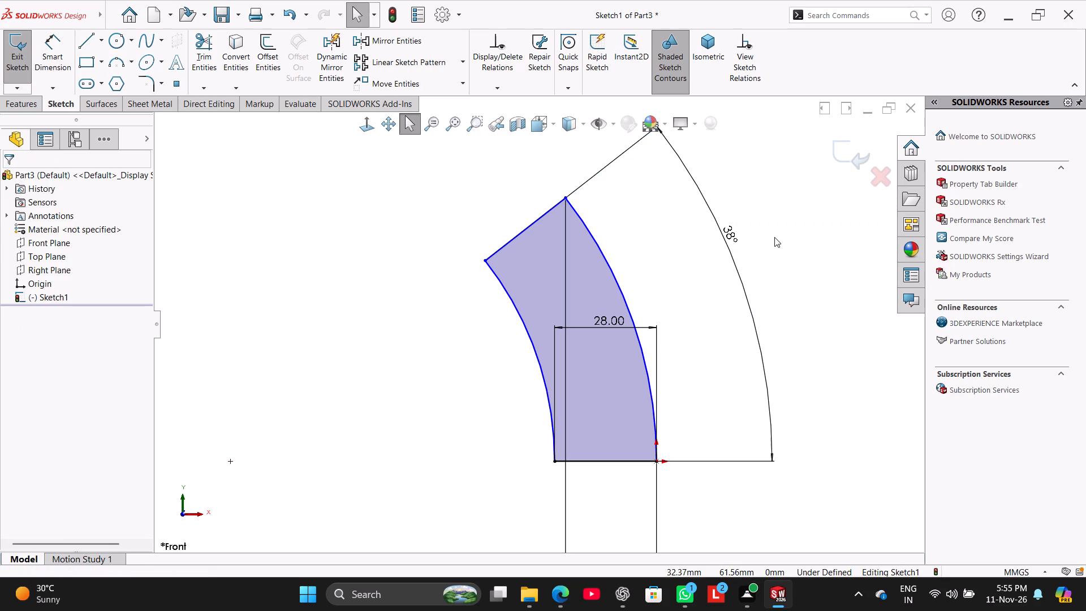
Dimension the inner arc's radius at 89 mm, placing the value on the concave side of the profile.
click(34, 53)
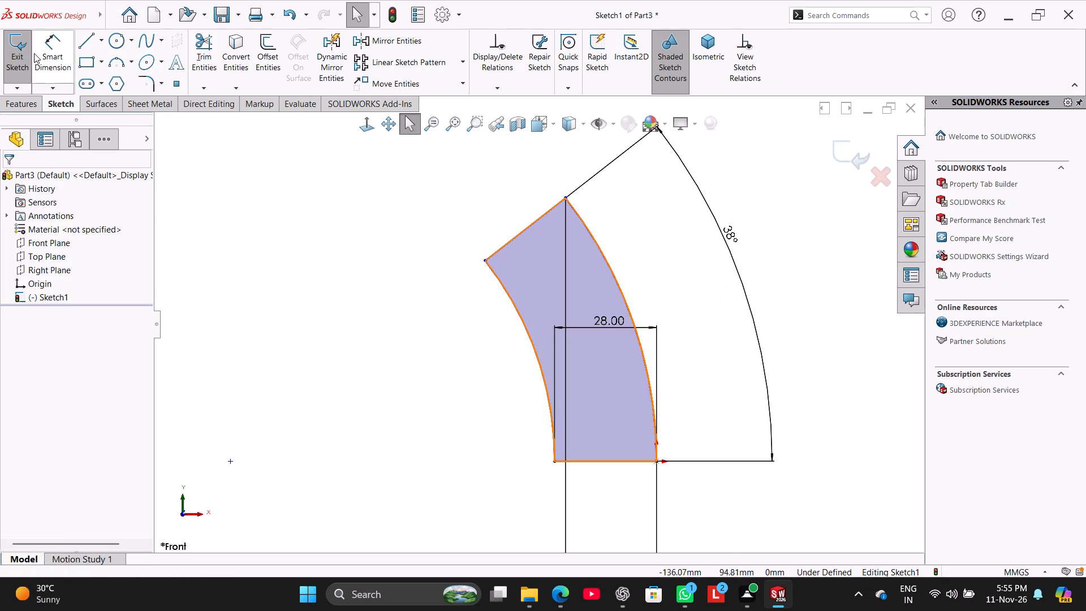
click(525, 335)
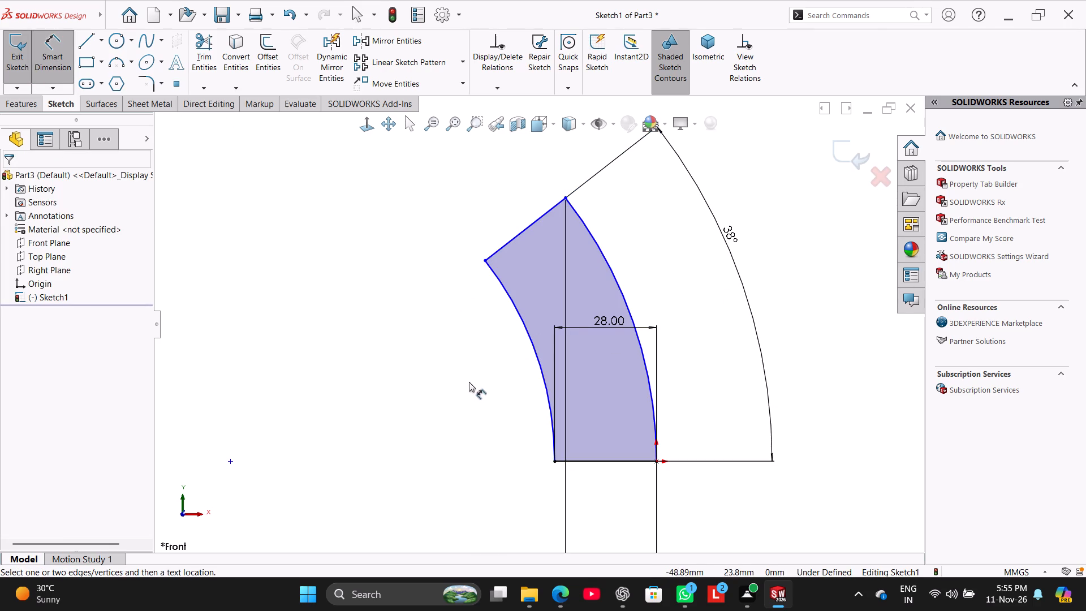
click(61, 45)
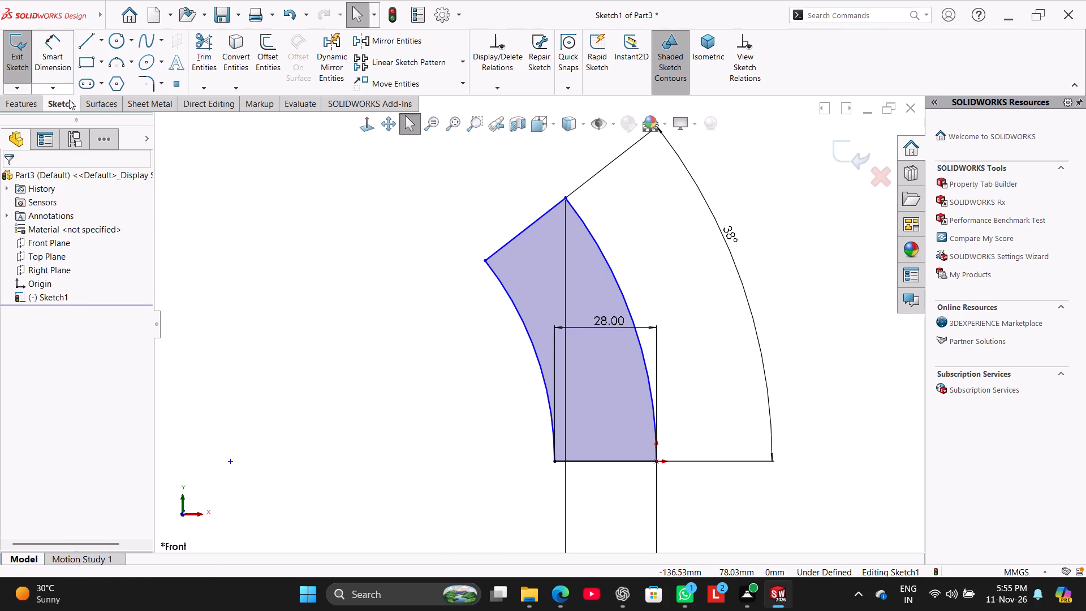
click(37, 63)
click(535, 352)
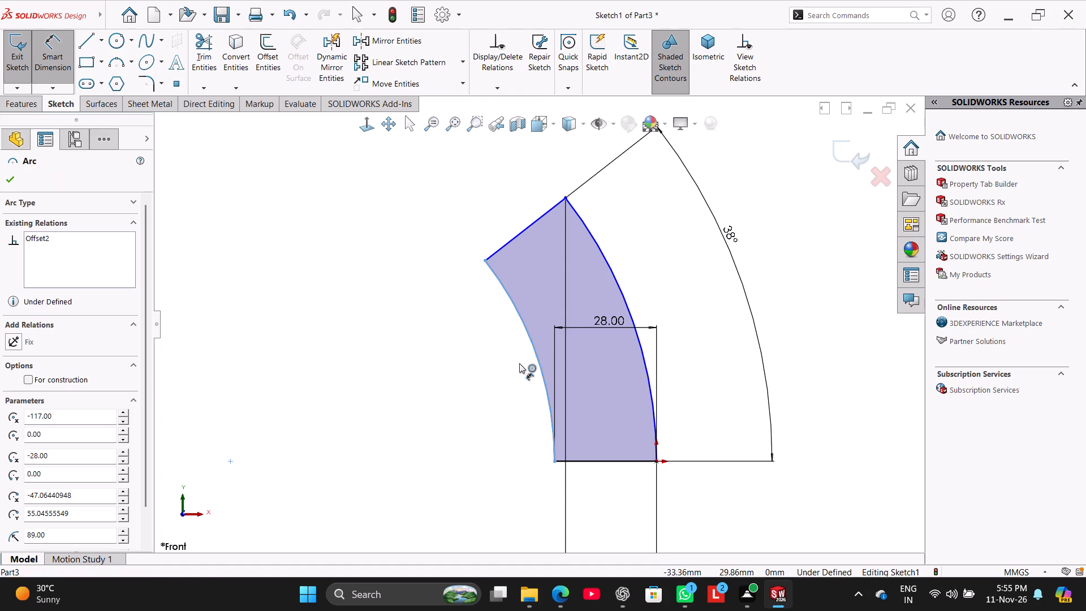
click(474, 372)
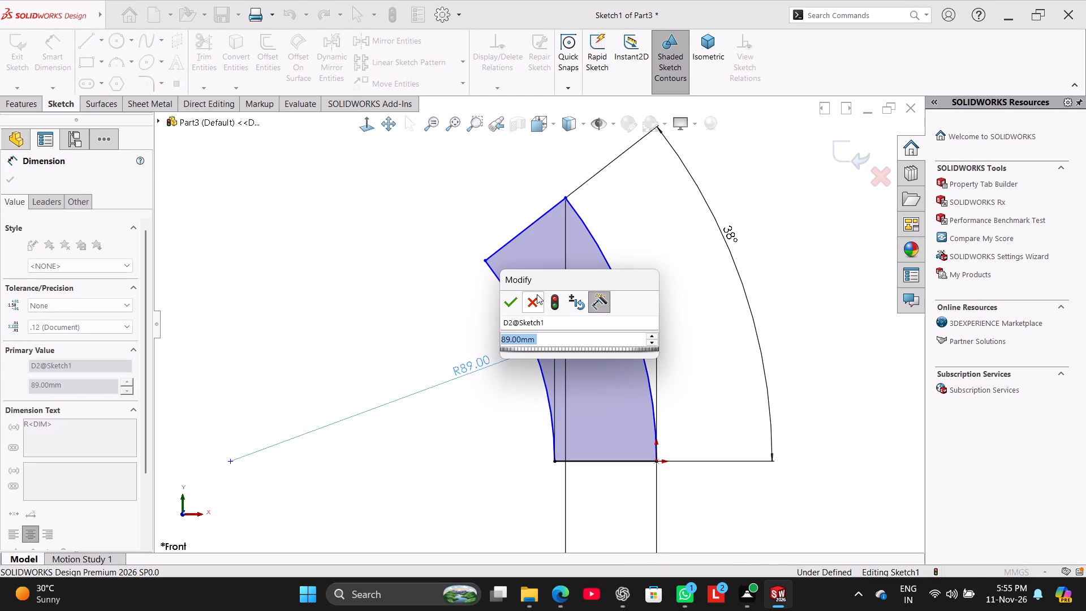
click(505, 305)
right_click(369, 278)
click(400, 311)
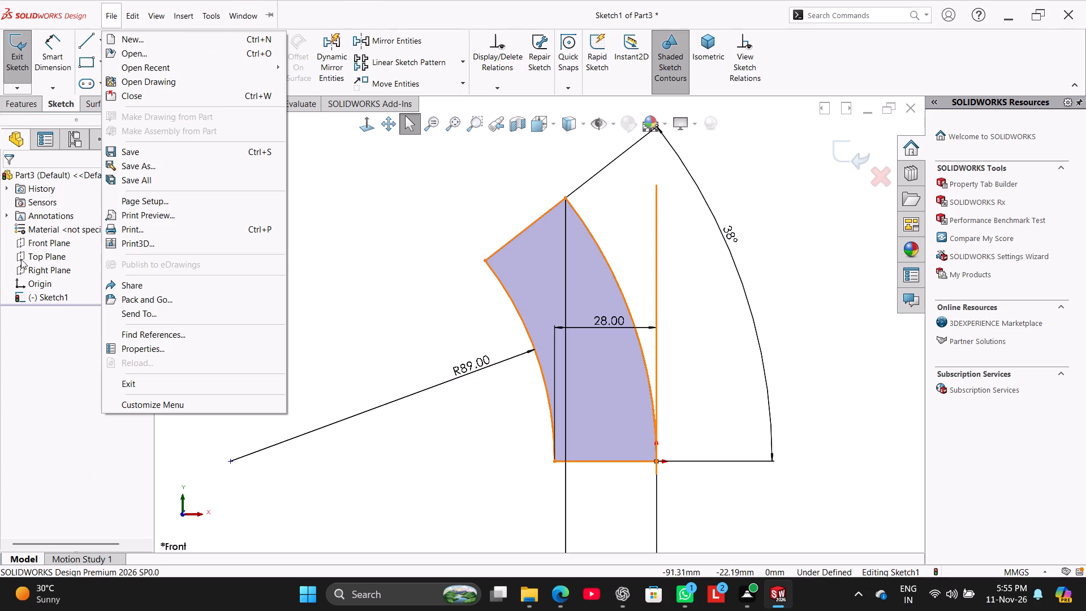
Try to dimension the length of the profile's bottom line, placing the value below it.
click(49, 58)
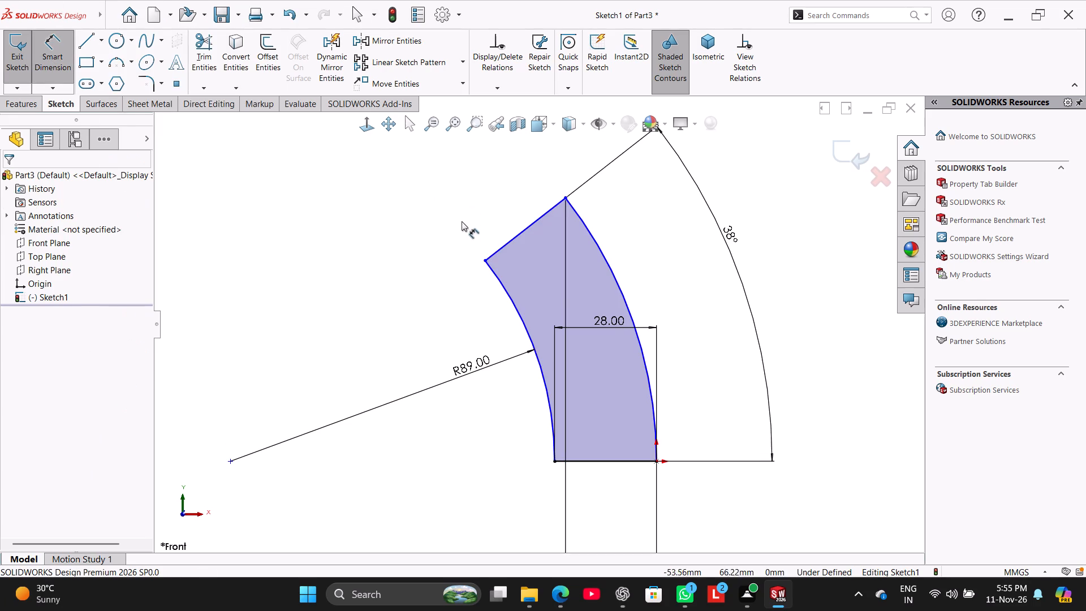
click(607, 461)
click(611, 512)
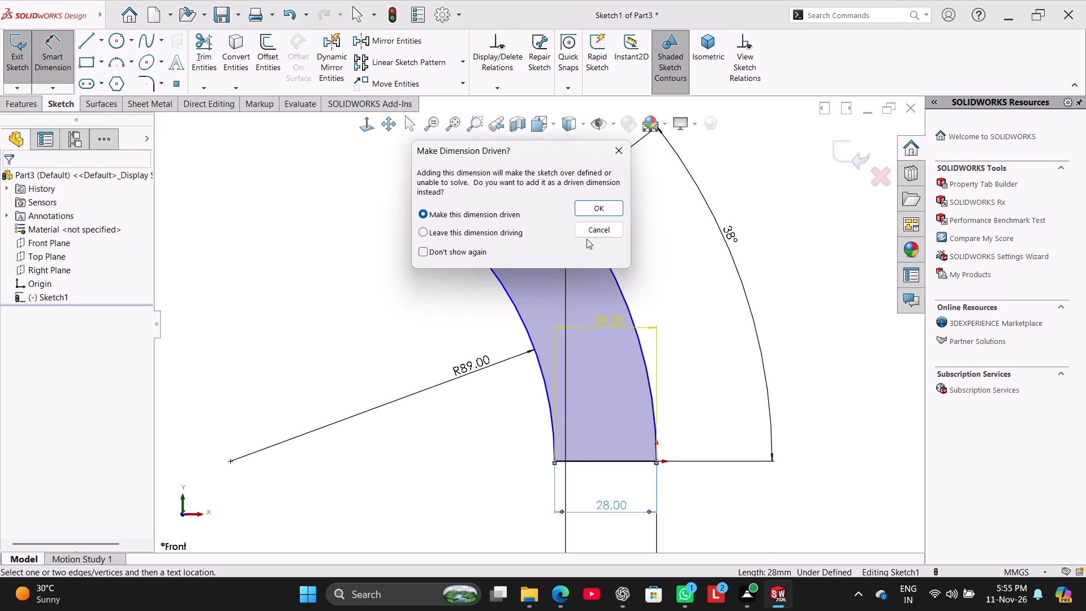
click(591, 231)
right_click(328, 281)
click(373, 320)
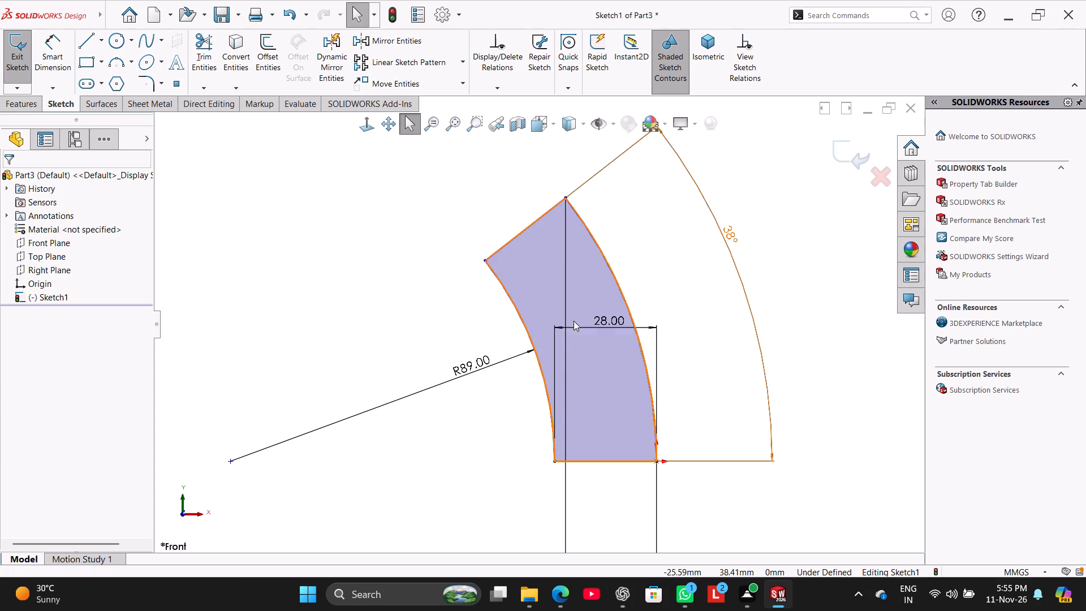
Move the existing 28 mm width dimension from inside the profile to just below its bottom line.
drag(604, 319, 596, 498)
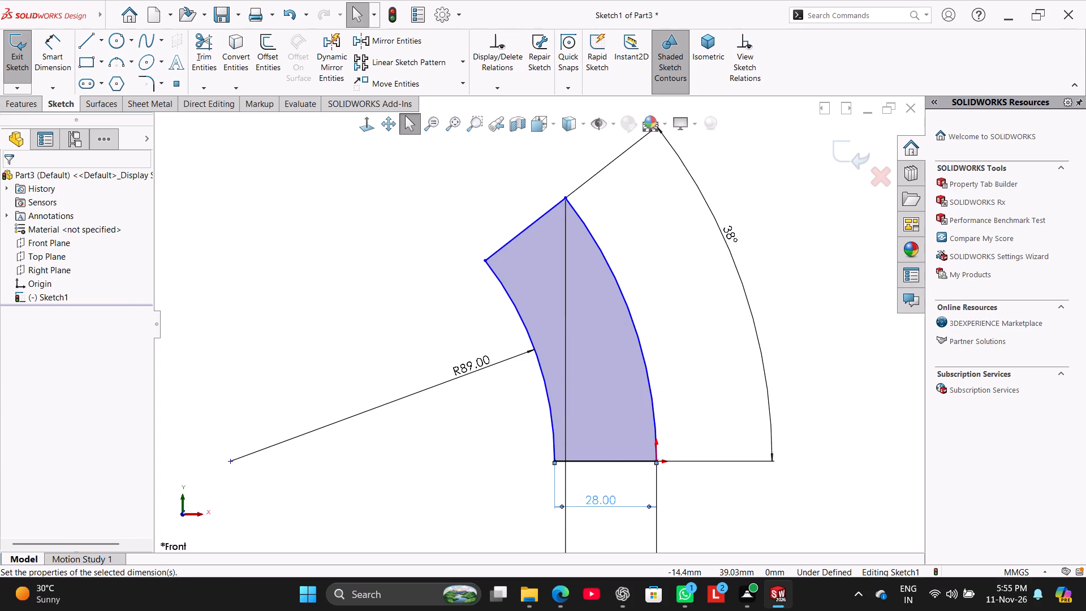
click(453, 427)
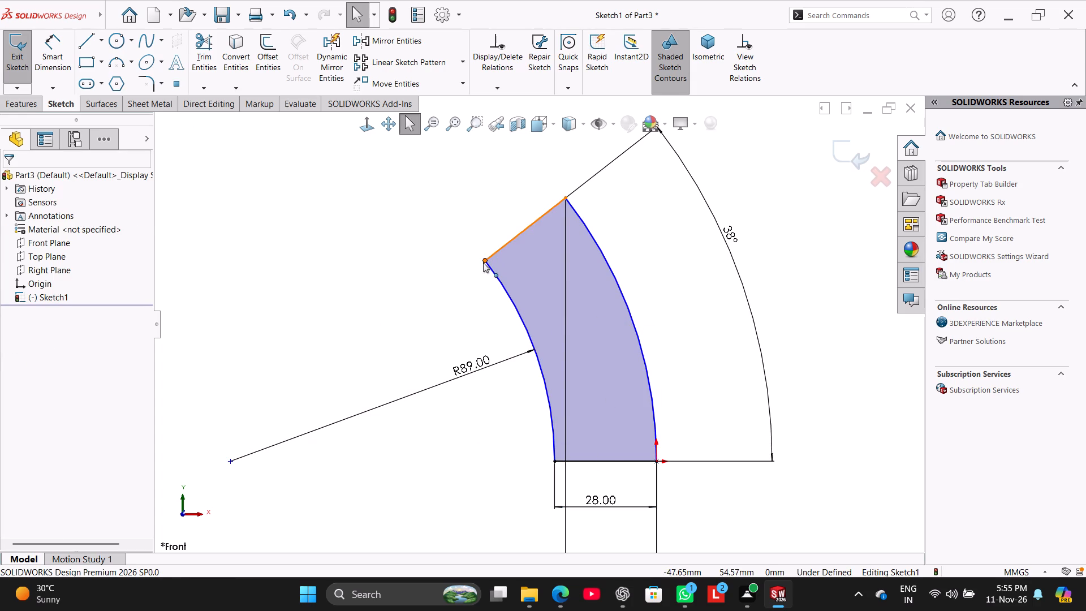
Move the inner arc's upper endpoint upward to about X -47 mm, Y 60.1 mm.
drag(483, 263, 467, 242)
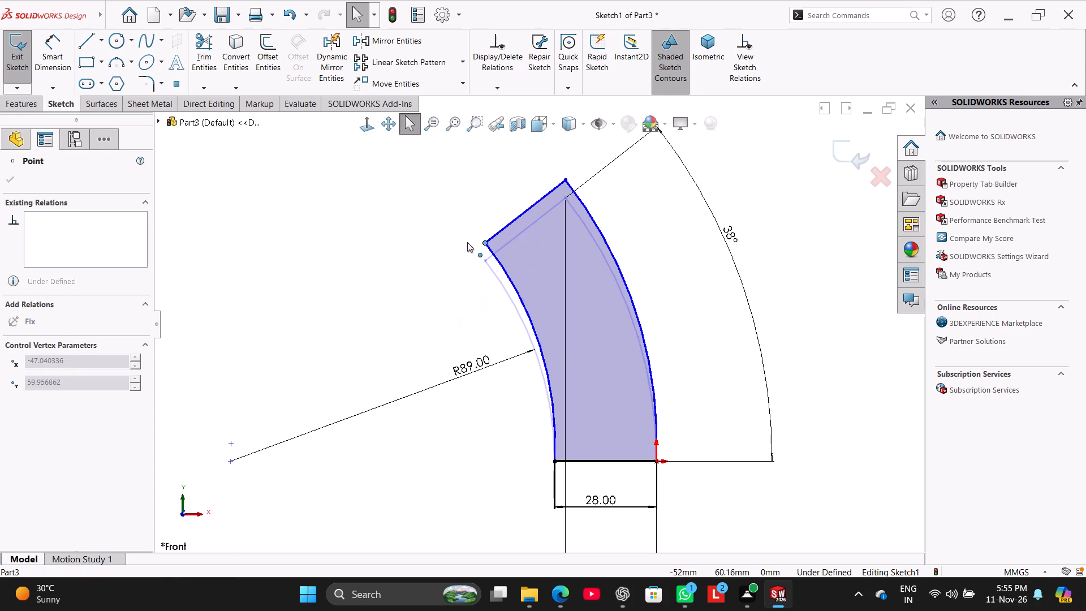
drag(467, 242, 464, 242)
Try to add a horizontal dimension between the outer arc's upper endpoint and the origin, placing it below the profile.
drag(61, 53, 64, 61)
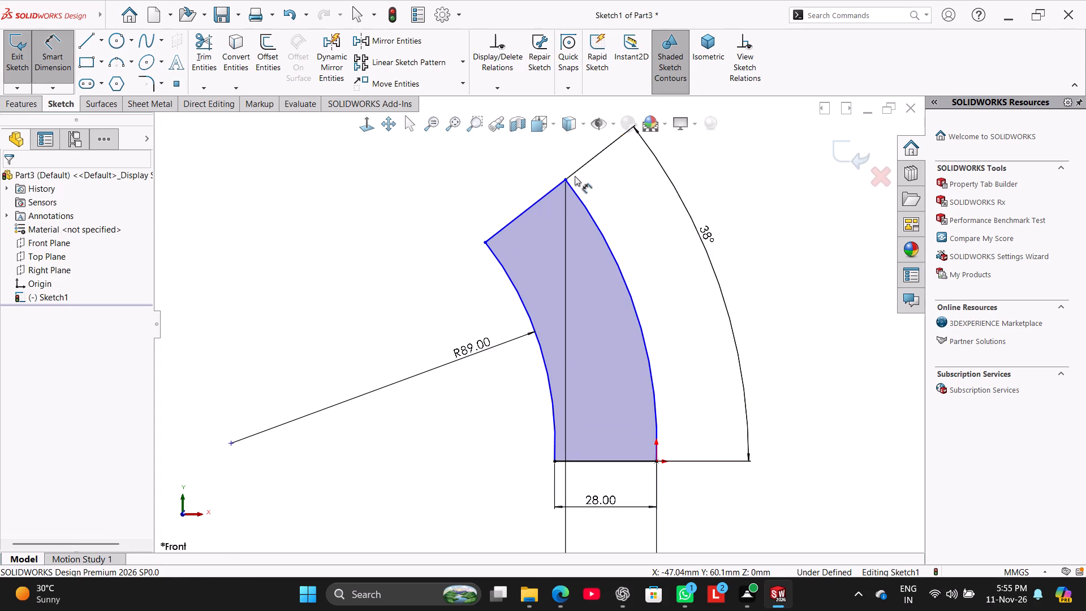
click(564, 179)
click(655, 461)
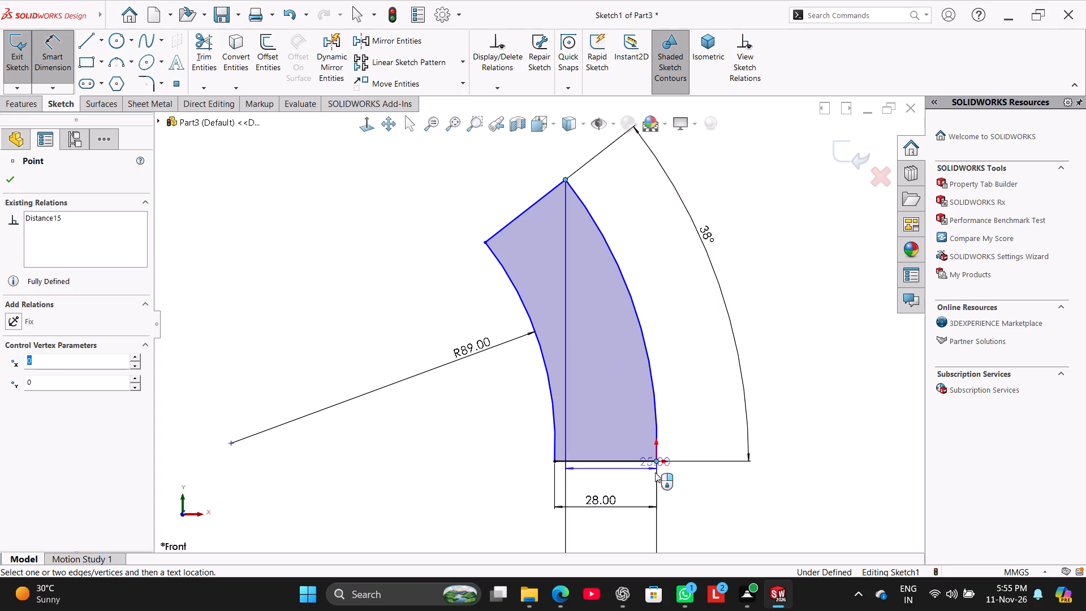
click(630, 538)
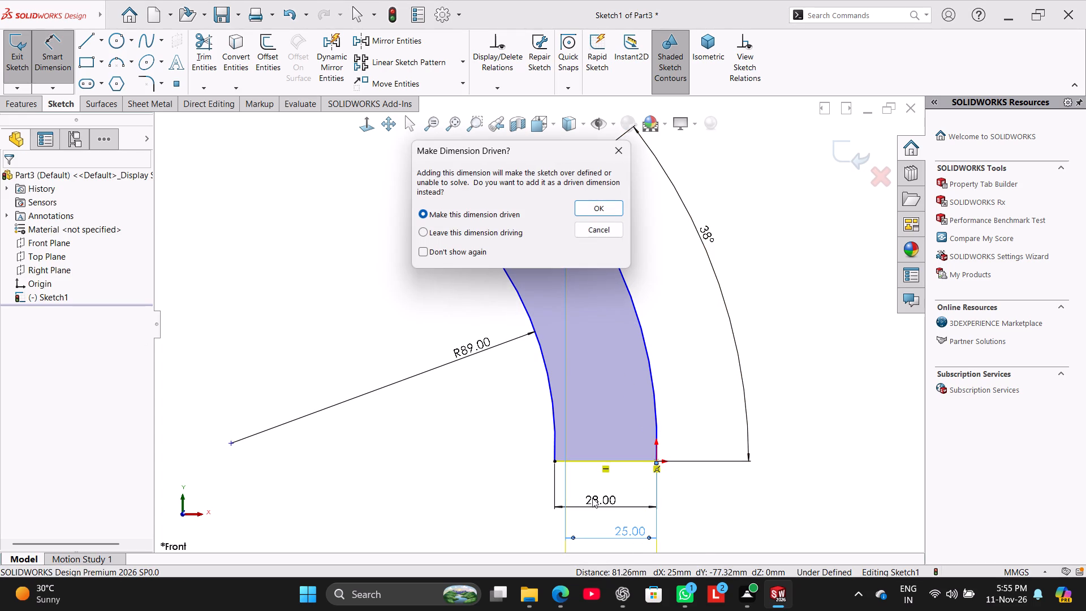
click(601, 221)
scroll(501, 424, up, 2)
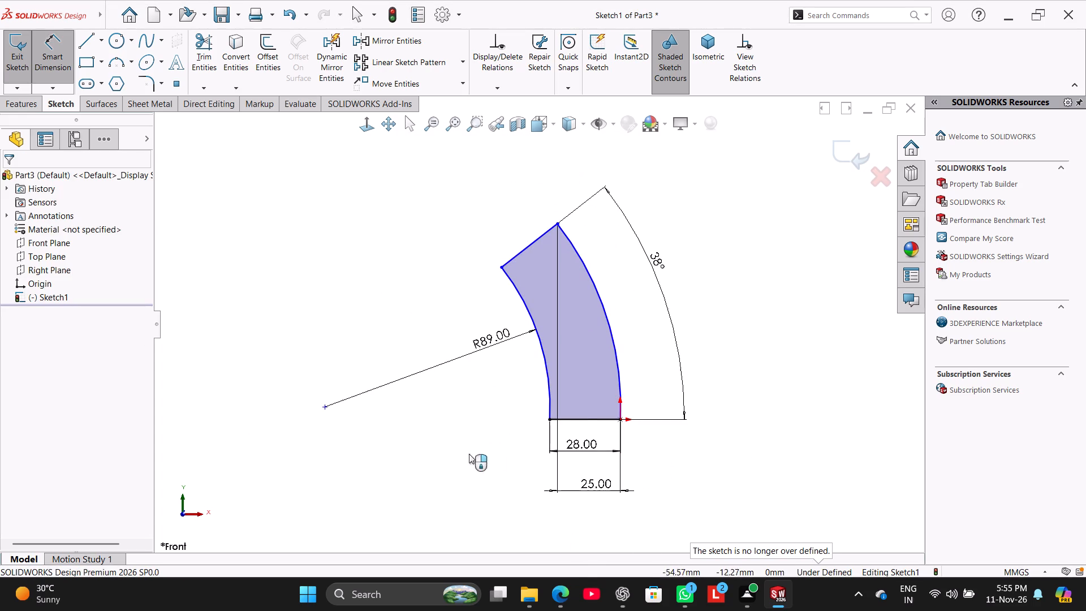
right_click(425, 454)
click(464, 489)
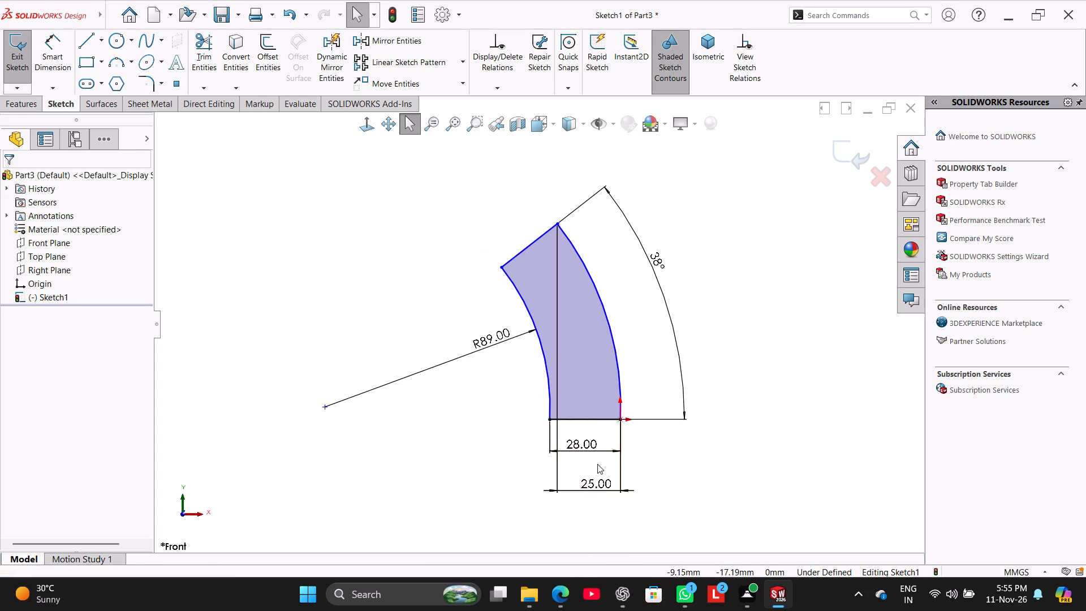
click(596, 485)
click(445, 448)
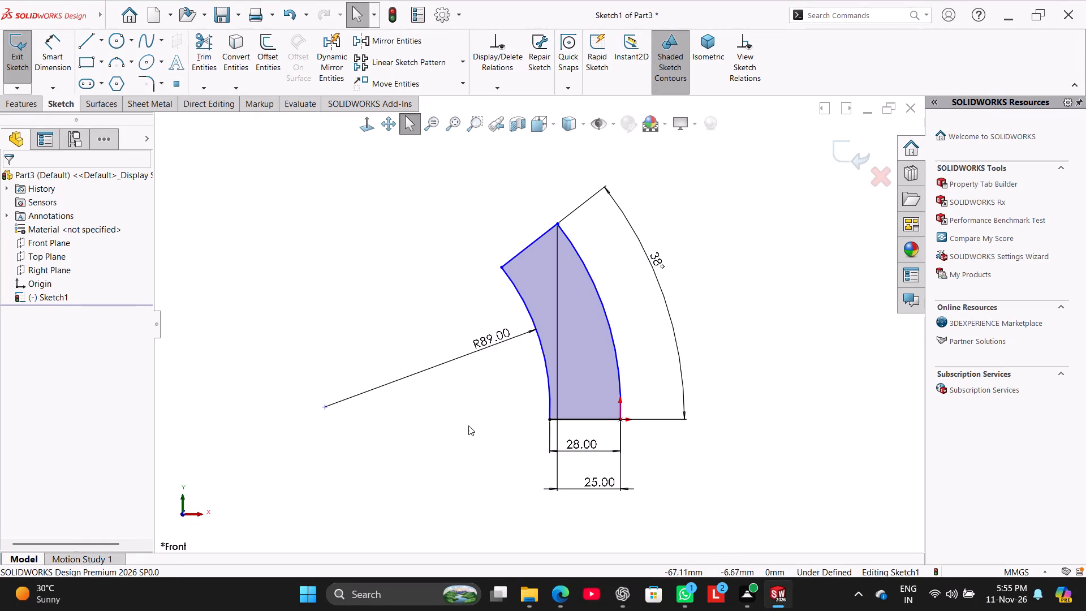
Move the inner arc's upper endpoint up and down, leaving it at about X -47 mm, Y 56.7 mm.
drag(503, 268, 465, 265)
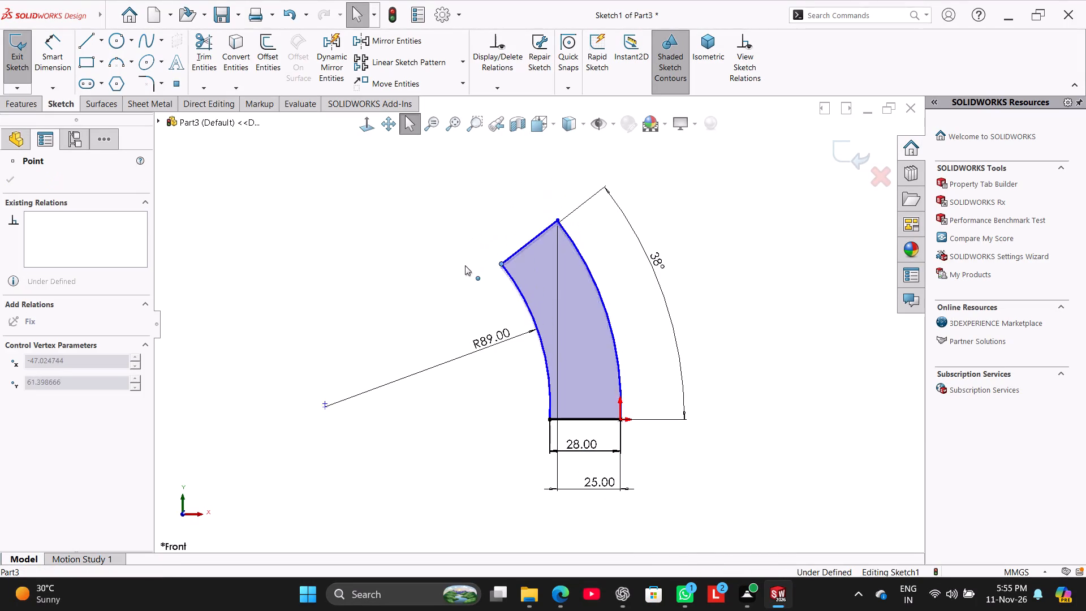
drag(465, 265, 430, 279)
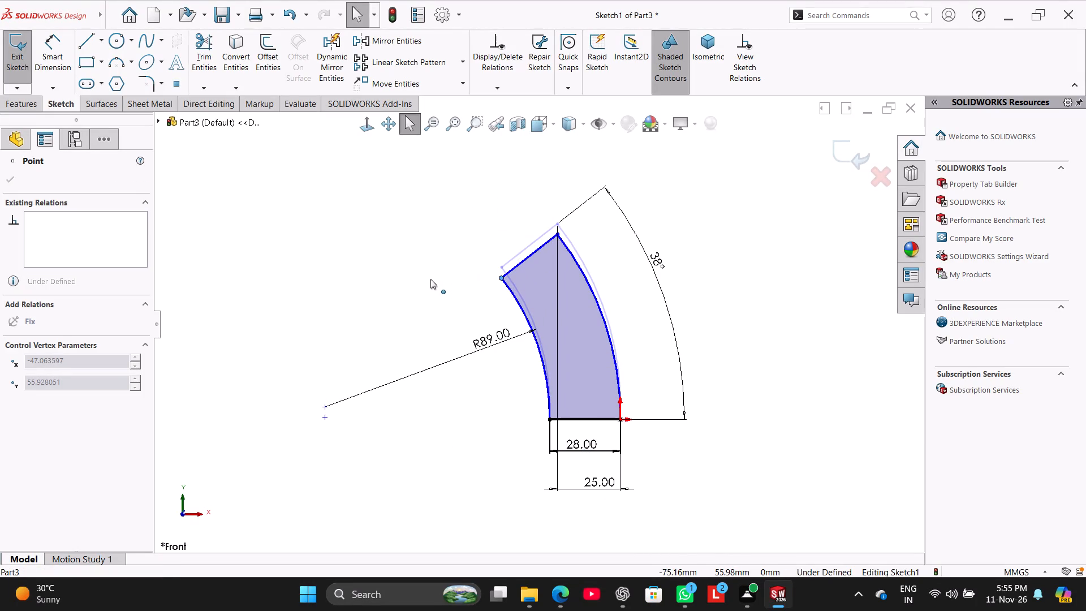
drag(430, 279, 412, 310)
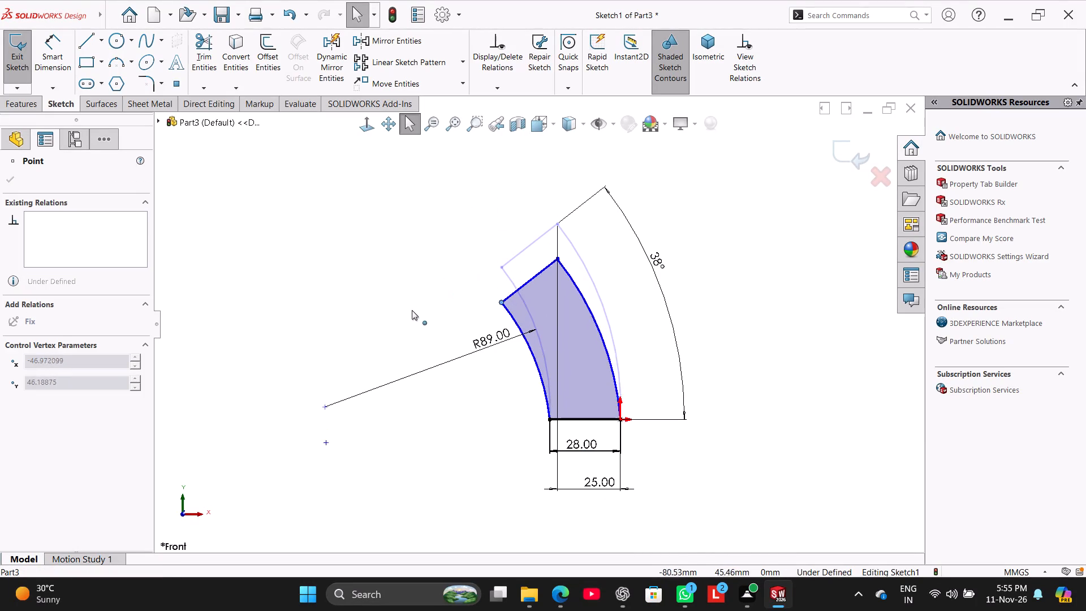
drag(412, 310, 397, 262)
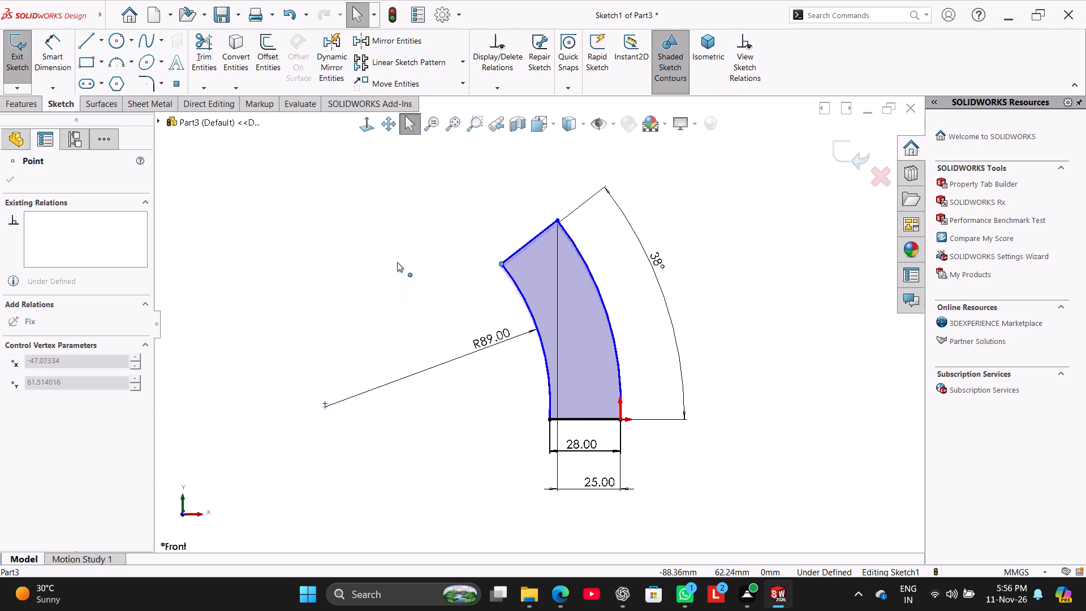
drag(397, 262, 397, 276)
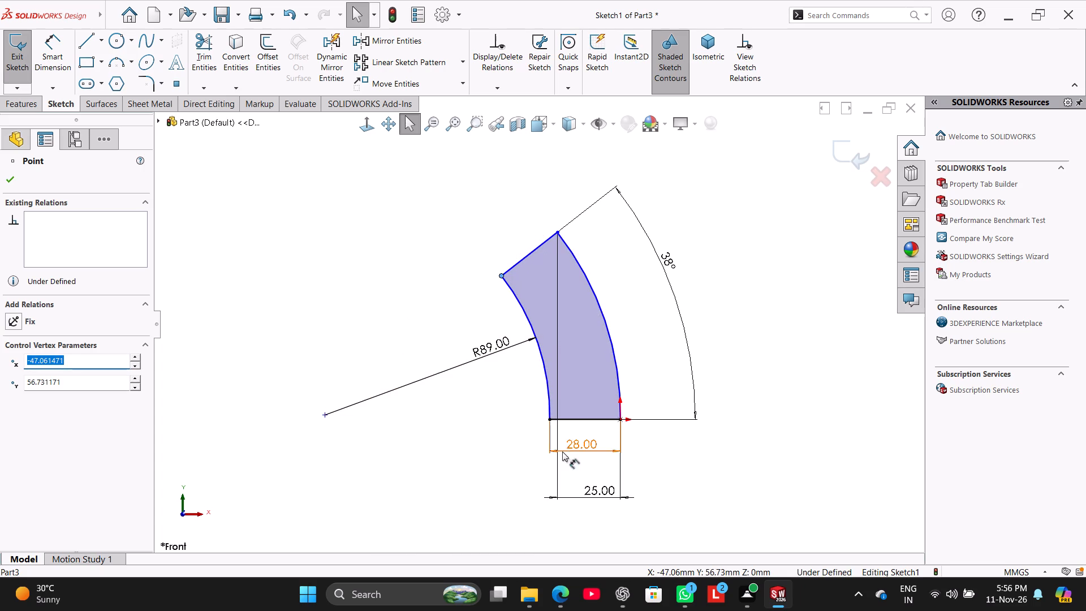
Delete the 25 mm horizontal dimension between the outer arc's upper endpoint and the origin.
right_click(602, 490)
click(676, 439)
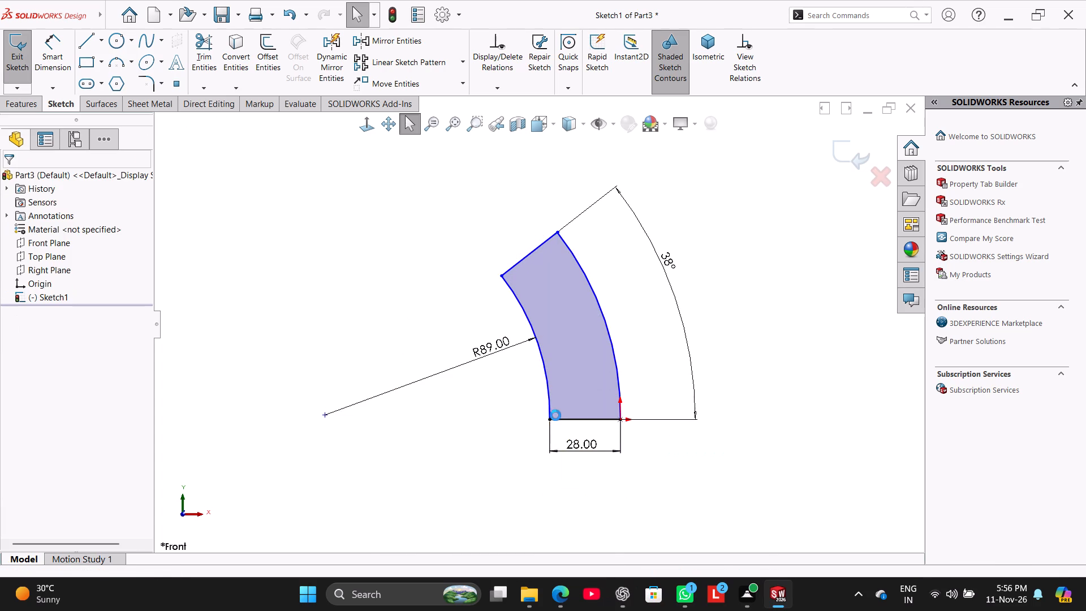
Dimension the vertical distance from the origin to the outer arc's upper endpoint as 70 mm, placing it beyond the 38° angle dimension.
click(63, 61)
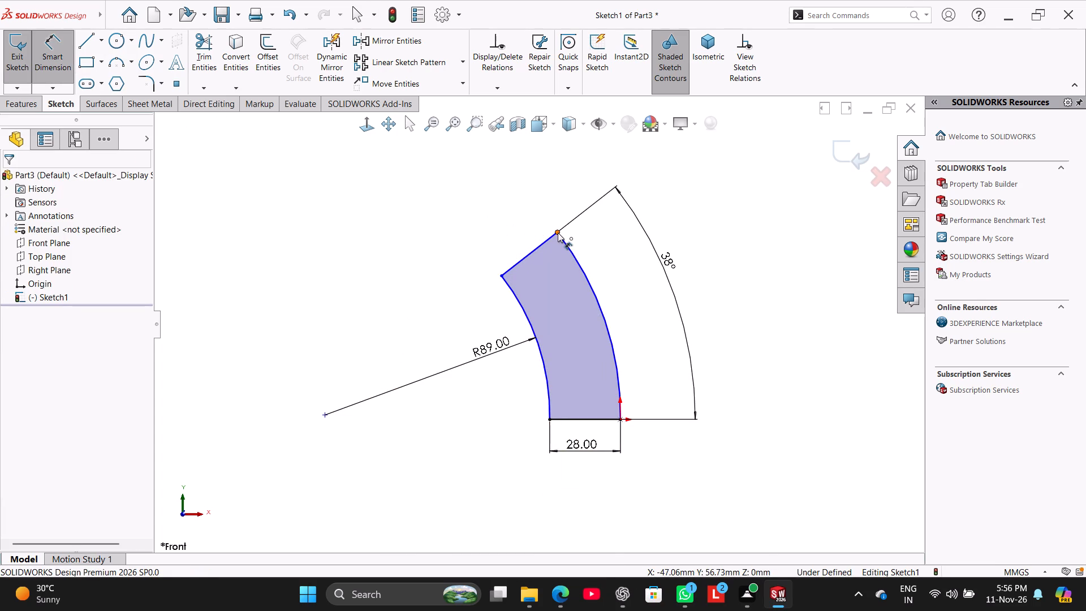
click(558, 233)
click(621, 424)
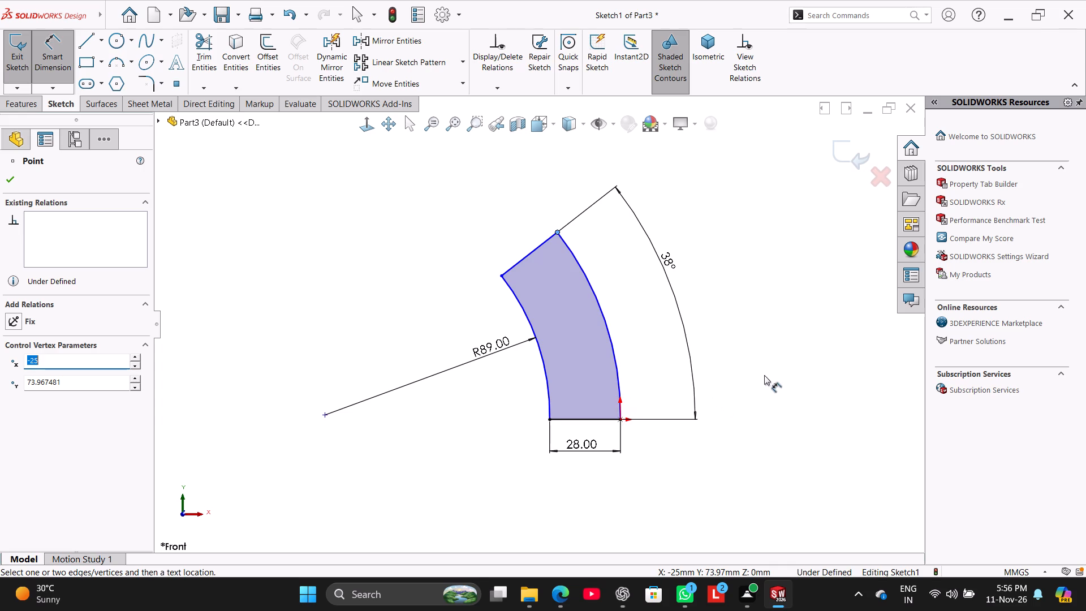
click(620, 421)
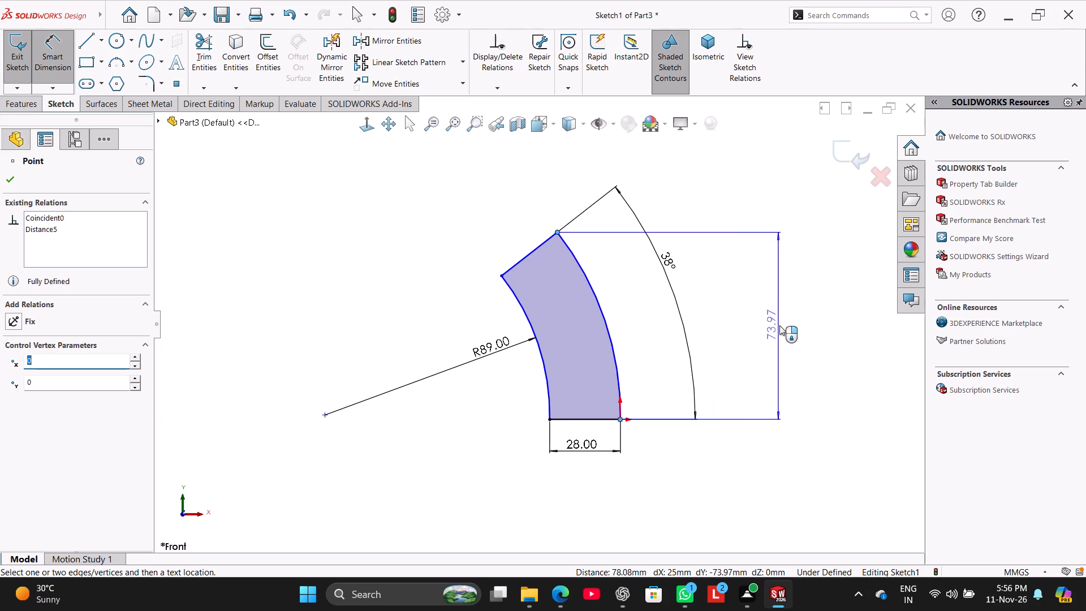
click(783, 326)
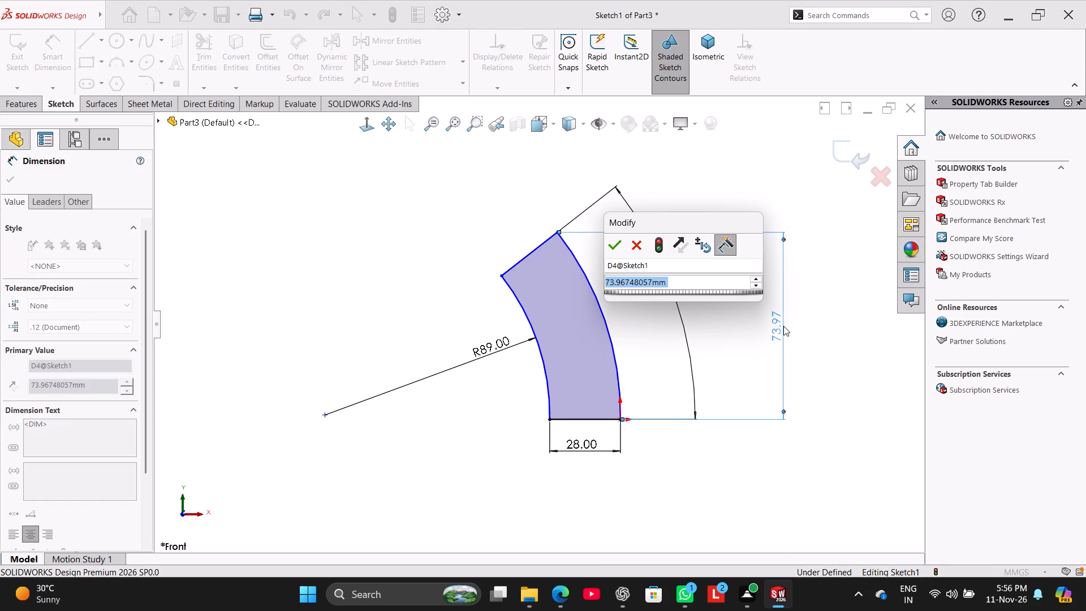
text(70)
key(Return)
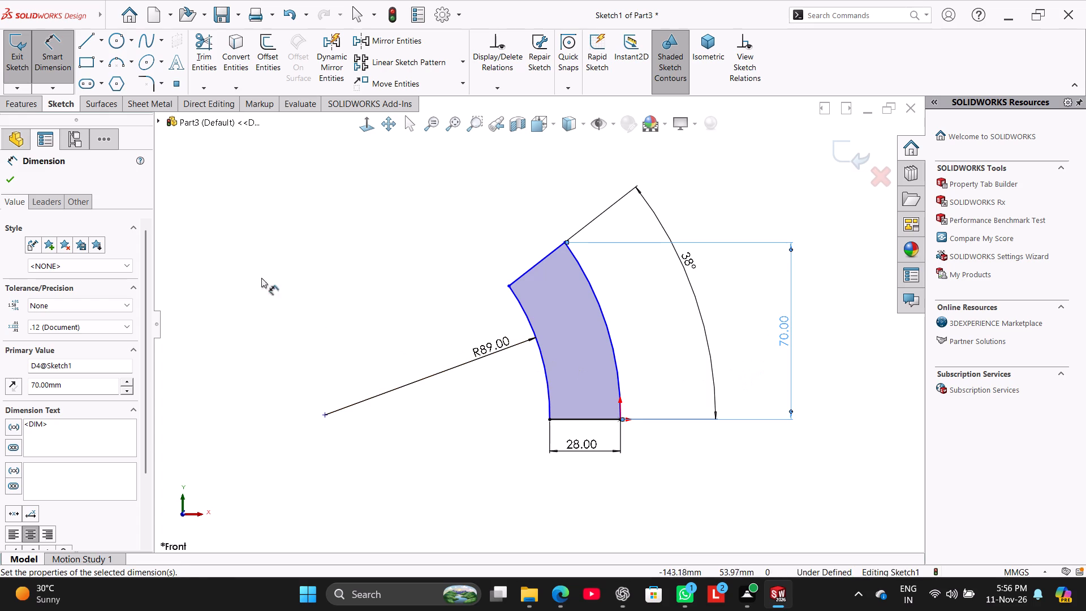
right_click(290, 243)
click(330, 284)
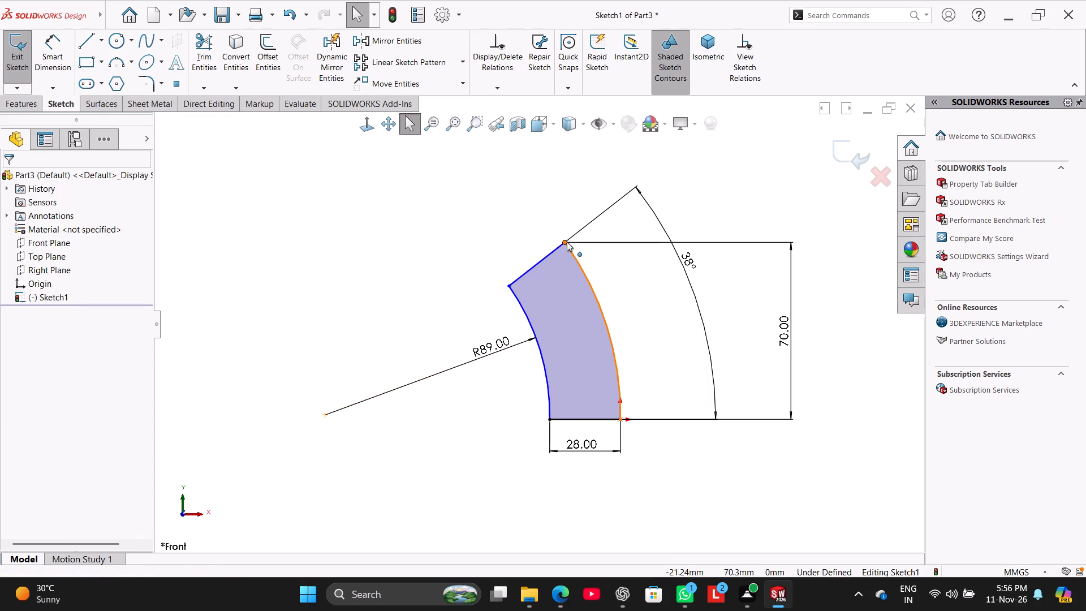
Move the outer arc's upper endpoint horizontally toward the arc-centre side, to about X -44.5 mm.
drag(567, 242, 604, 180)
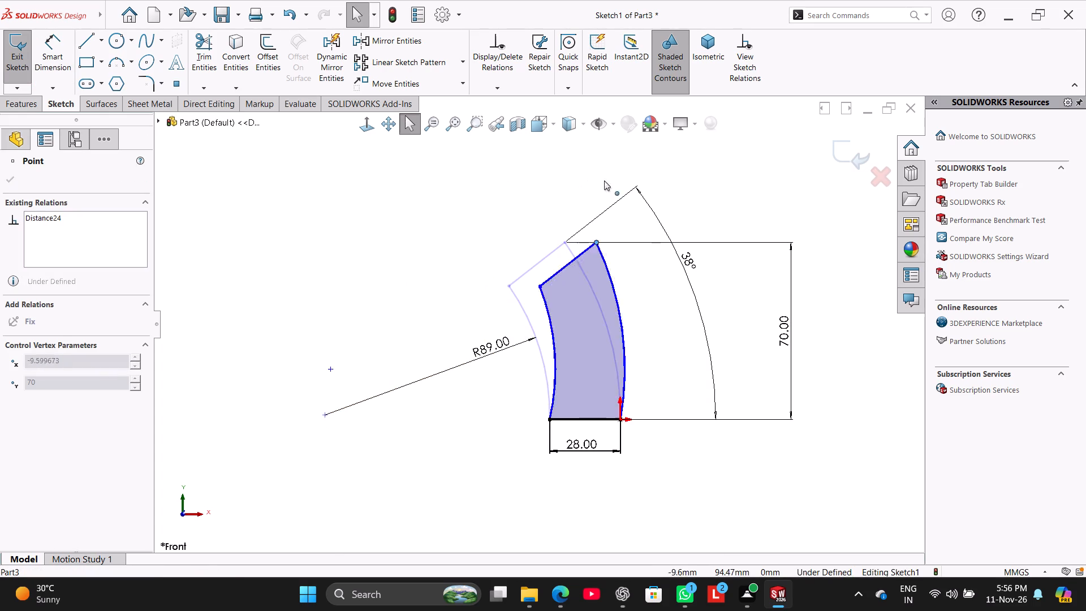
drag(604, 180, 550, 177)
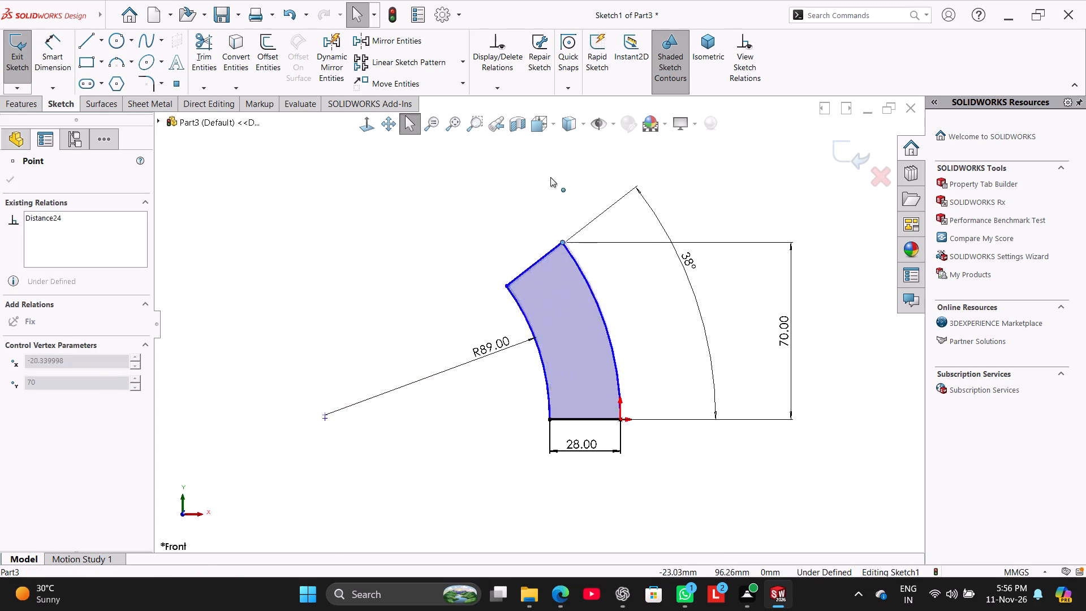
drag(550, 177, 522, 204)
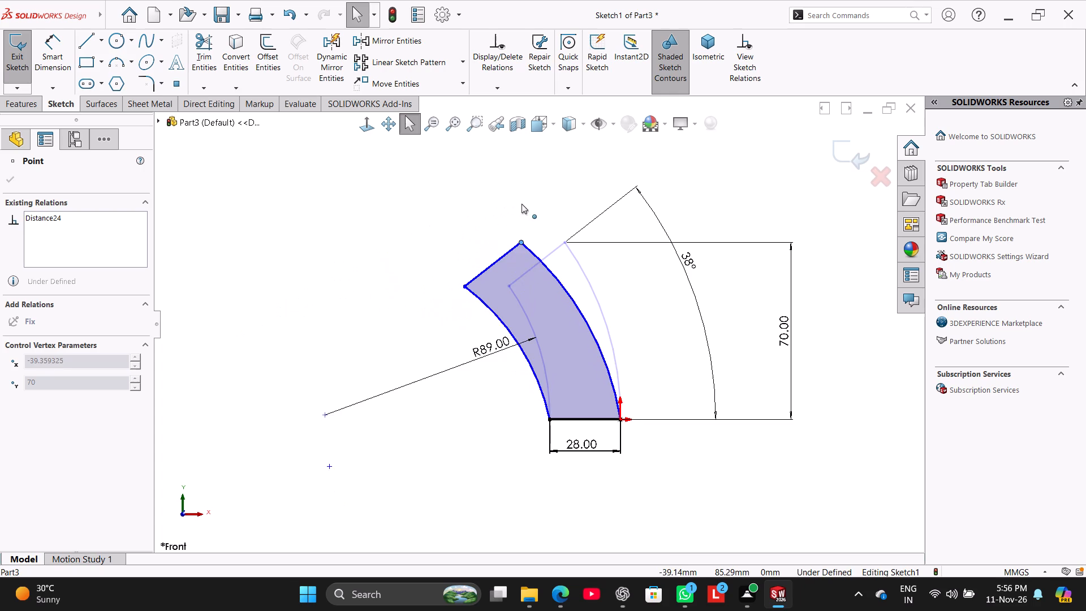
drag(522, 204, 508, 213)
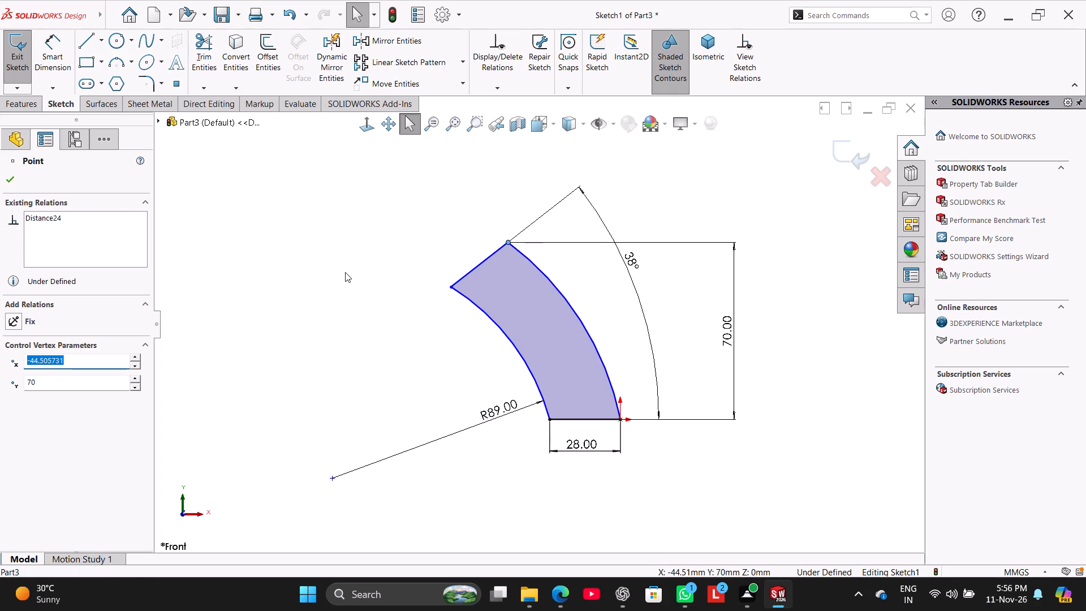
click(338, 274)
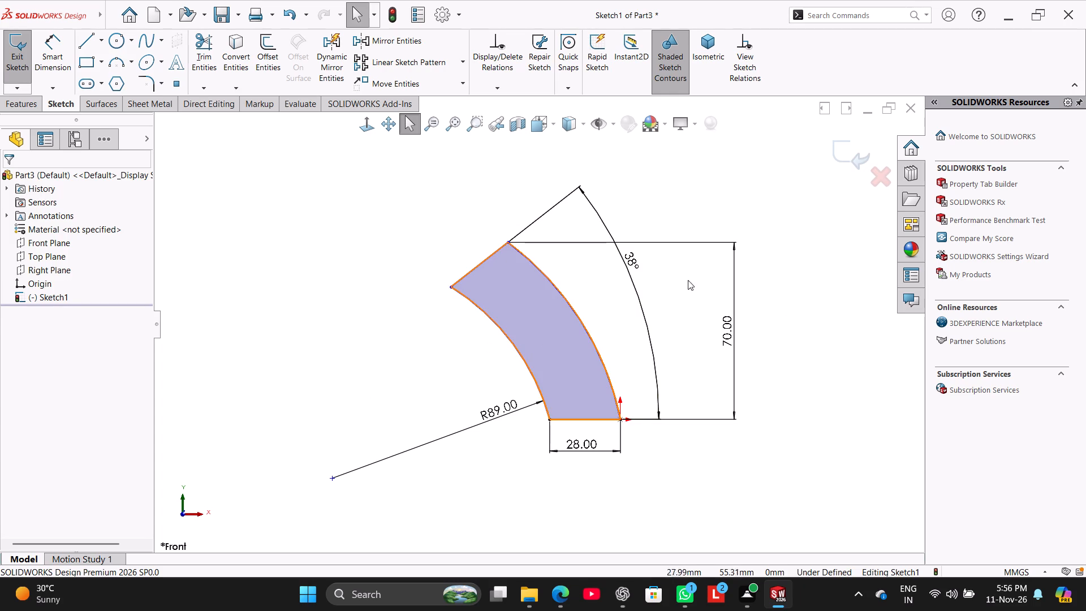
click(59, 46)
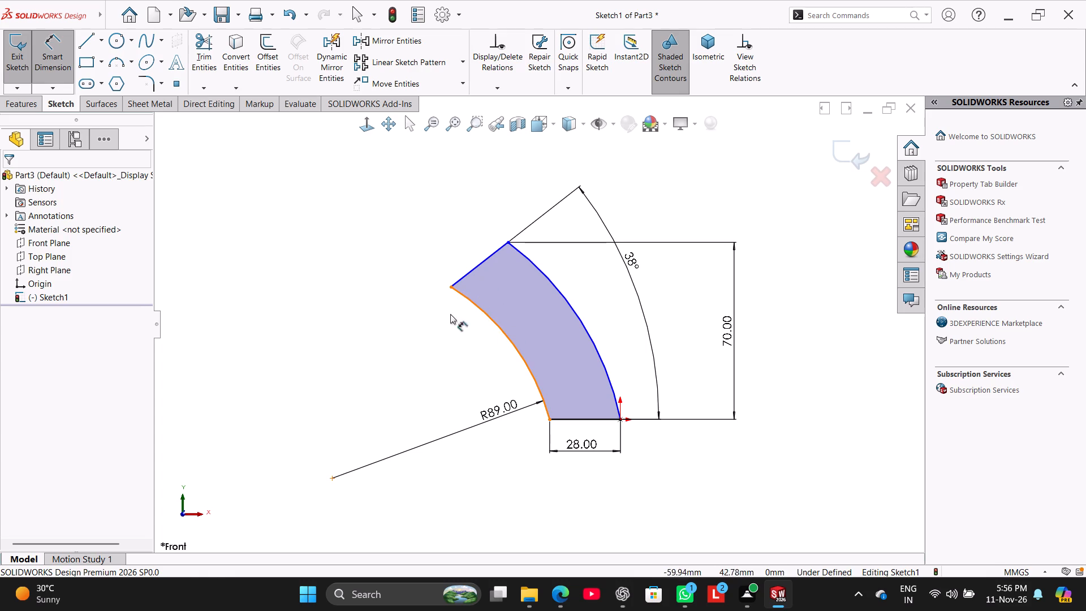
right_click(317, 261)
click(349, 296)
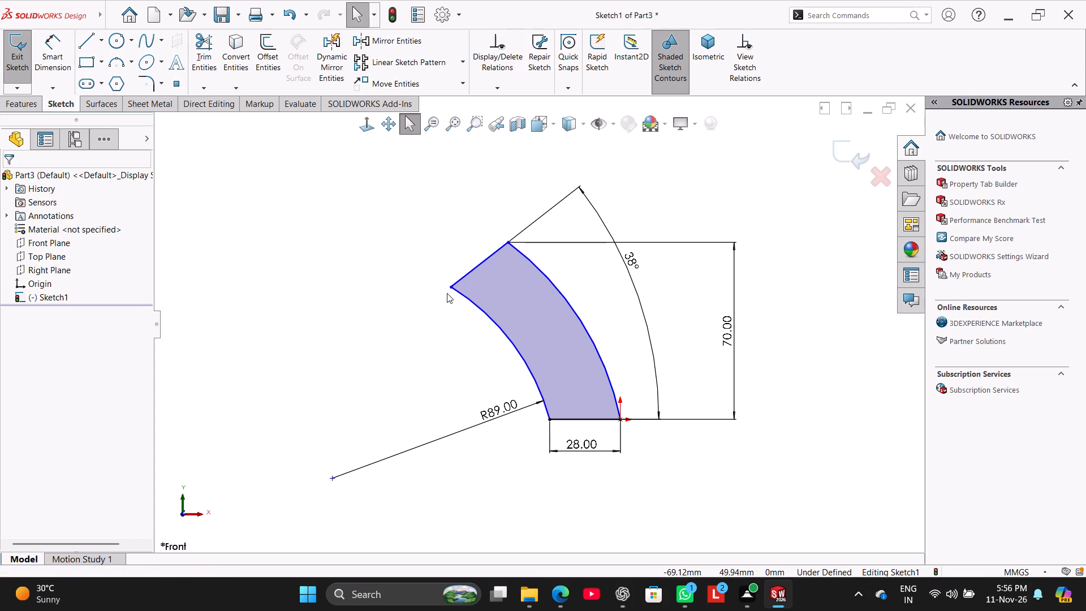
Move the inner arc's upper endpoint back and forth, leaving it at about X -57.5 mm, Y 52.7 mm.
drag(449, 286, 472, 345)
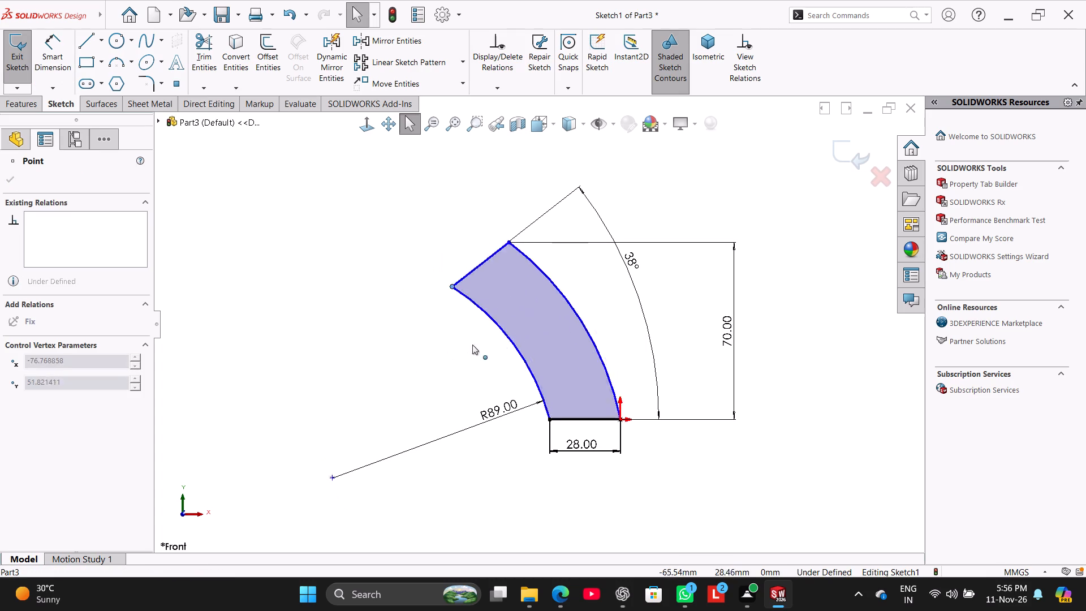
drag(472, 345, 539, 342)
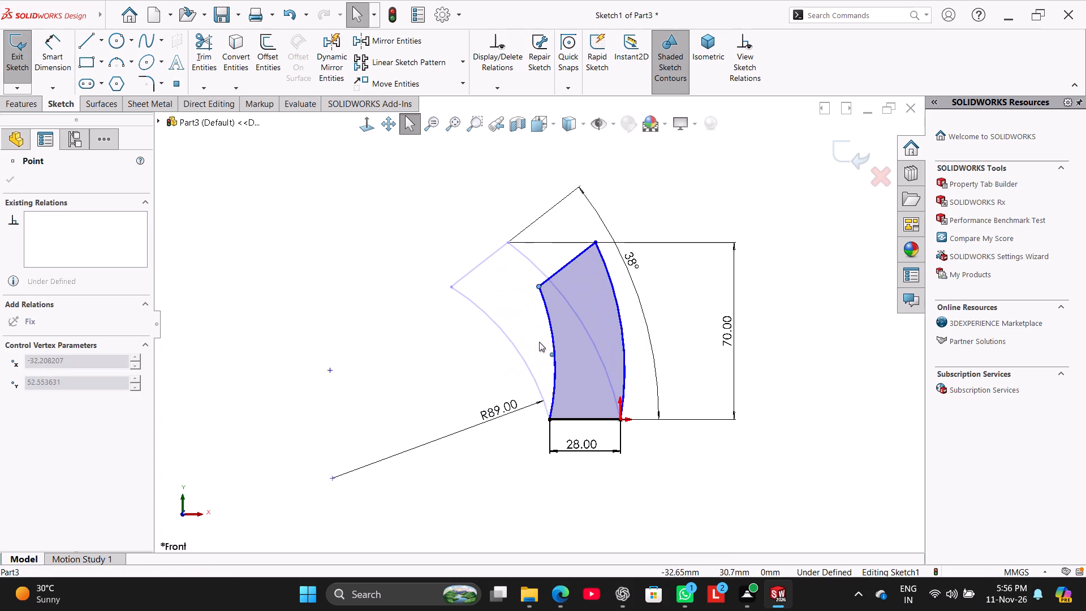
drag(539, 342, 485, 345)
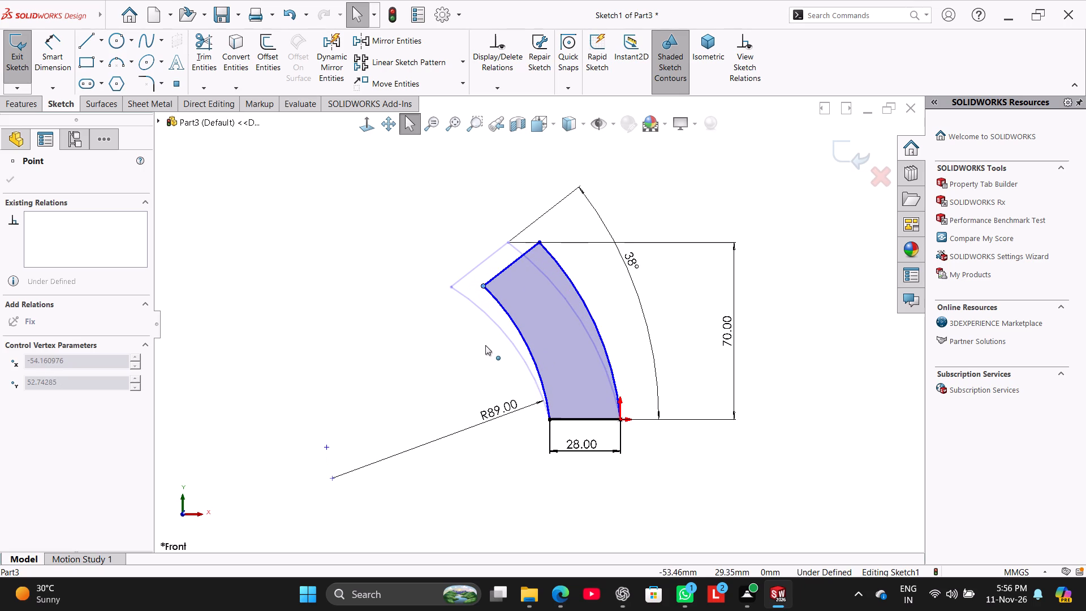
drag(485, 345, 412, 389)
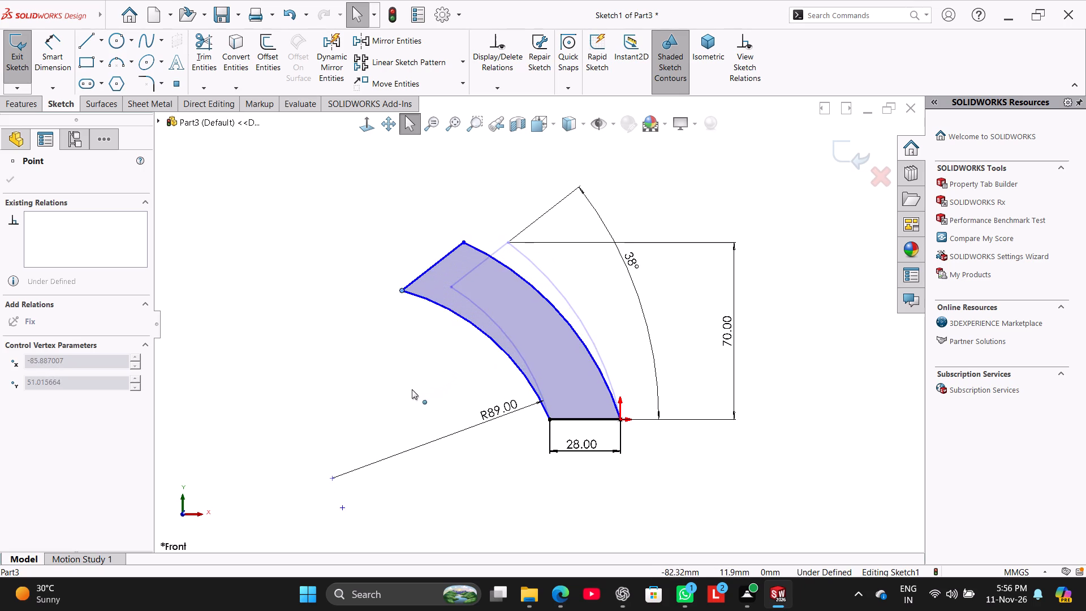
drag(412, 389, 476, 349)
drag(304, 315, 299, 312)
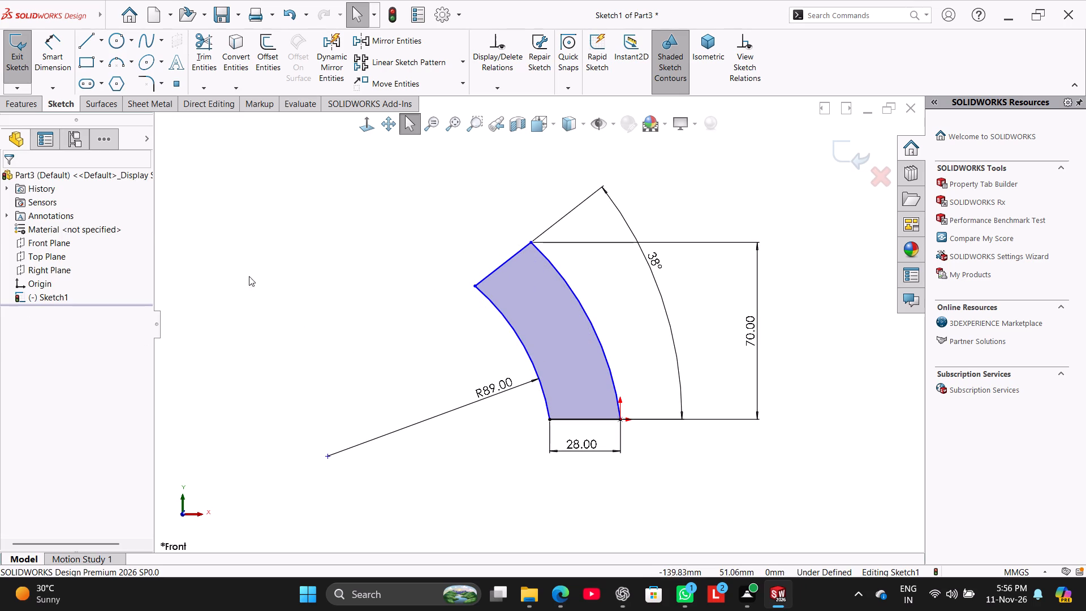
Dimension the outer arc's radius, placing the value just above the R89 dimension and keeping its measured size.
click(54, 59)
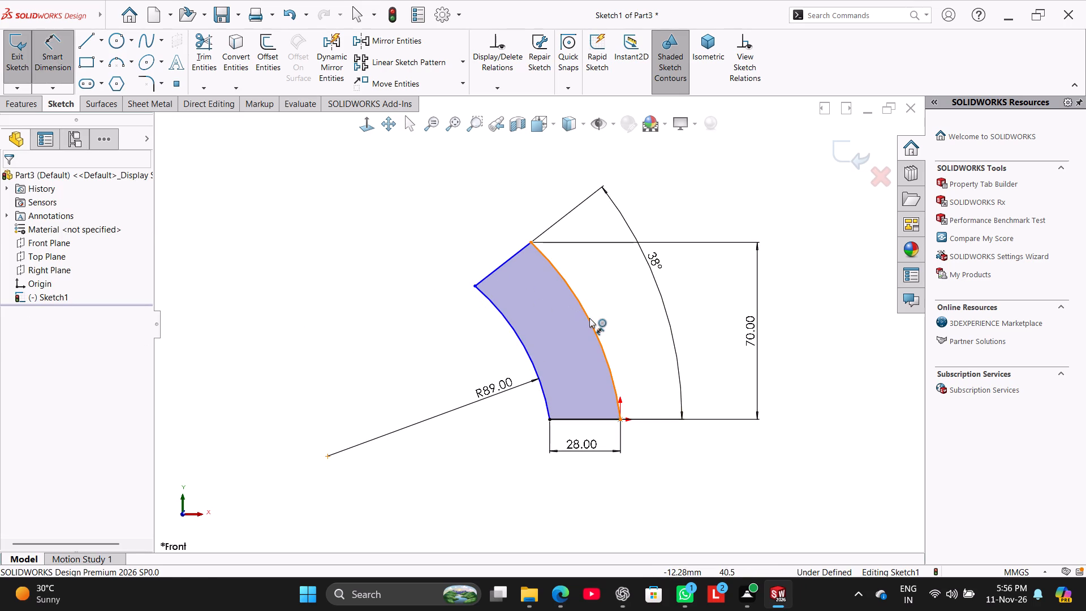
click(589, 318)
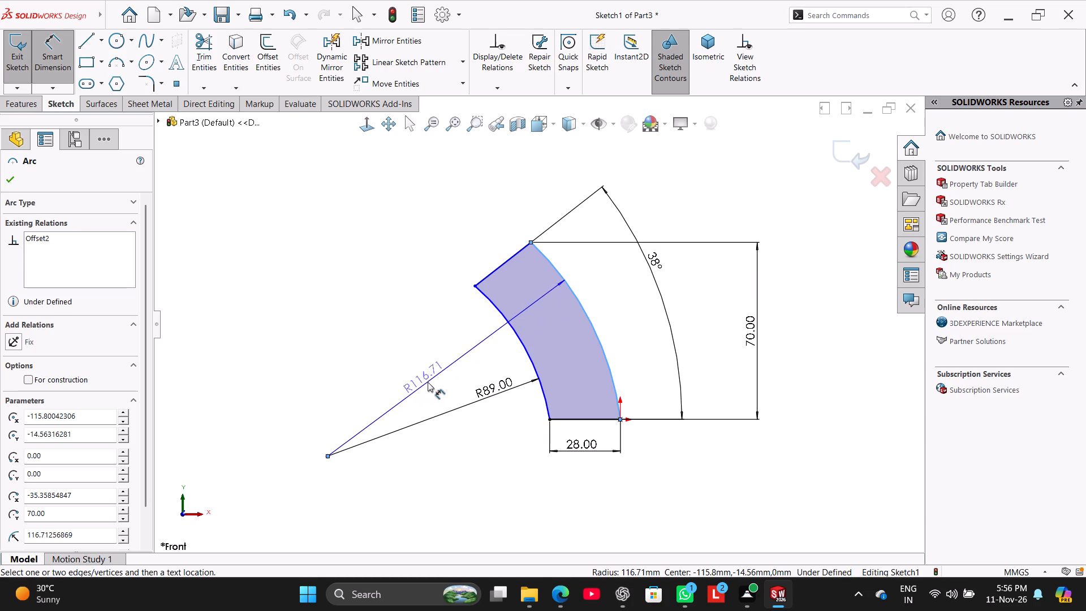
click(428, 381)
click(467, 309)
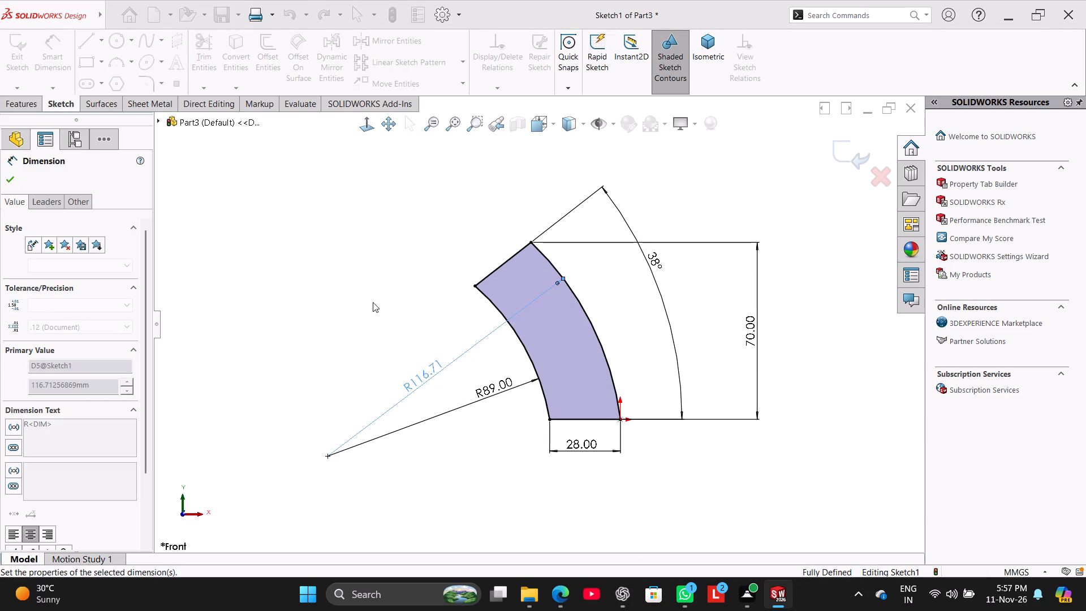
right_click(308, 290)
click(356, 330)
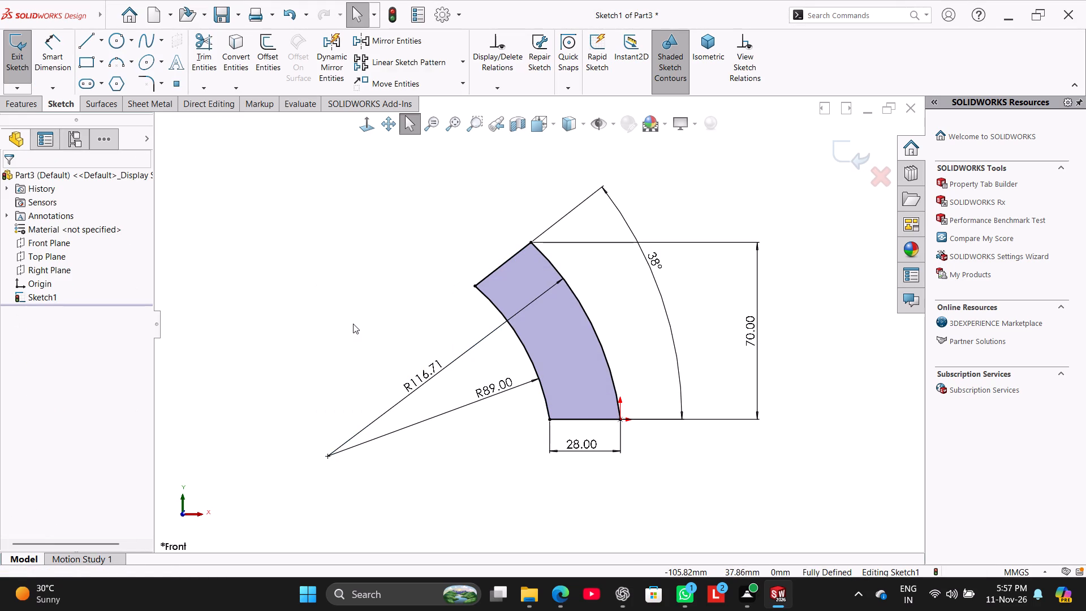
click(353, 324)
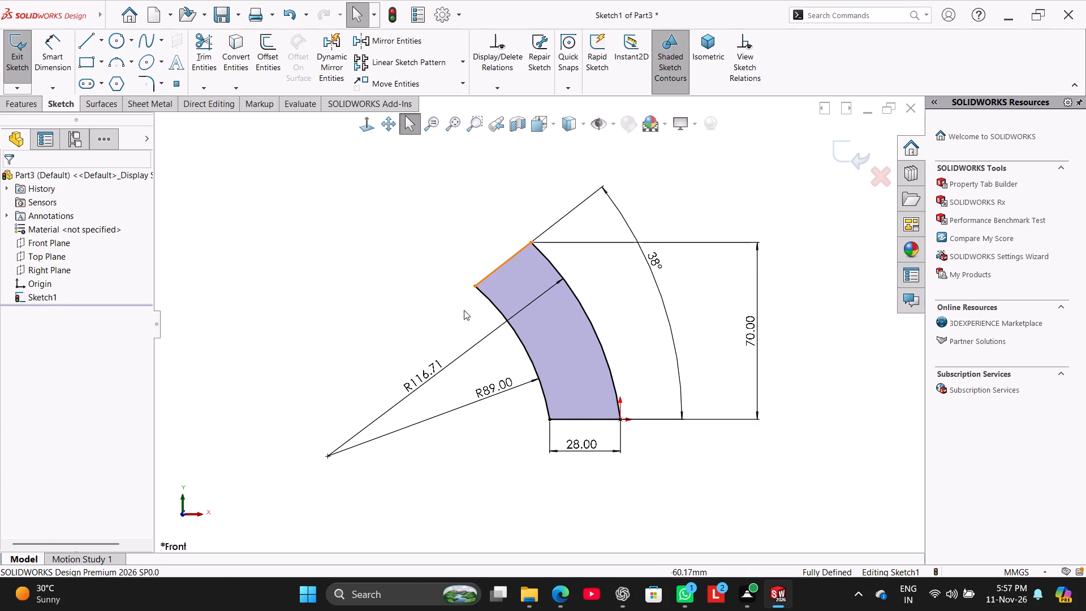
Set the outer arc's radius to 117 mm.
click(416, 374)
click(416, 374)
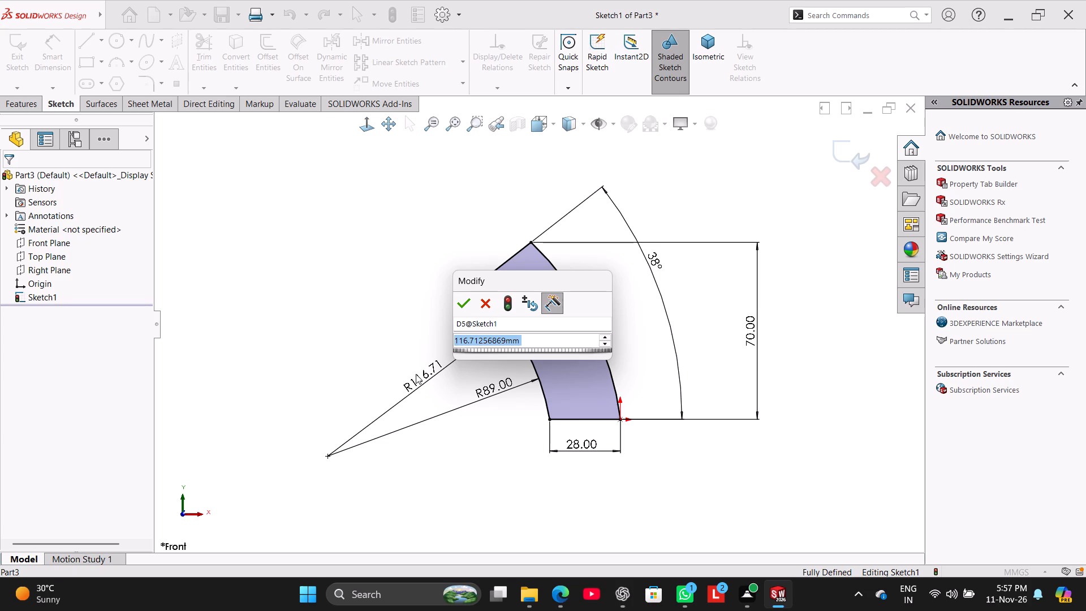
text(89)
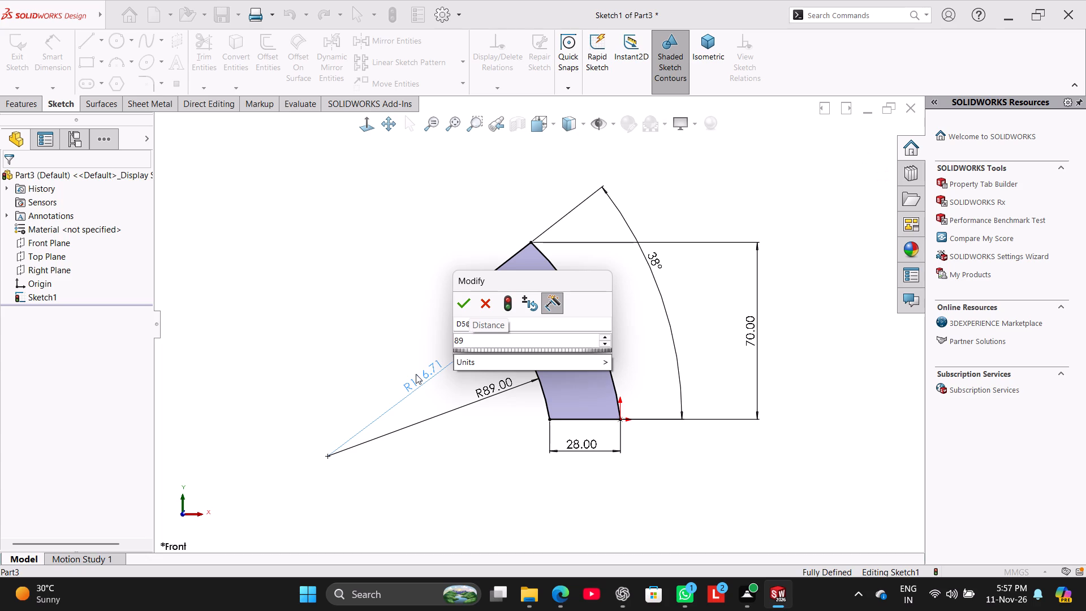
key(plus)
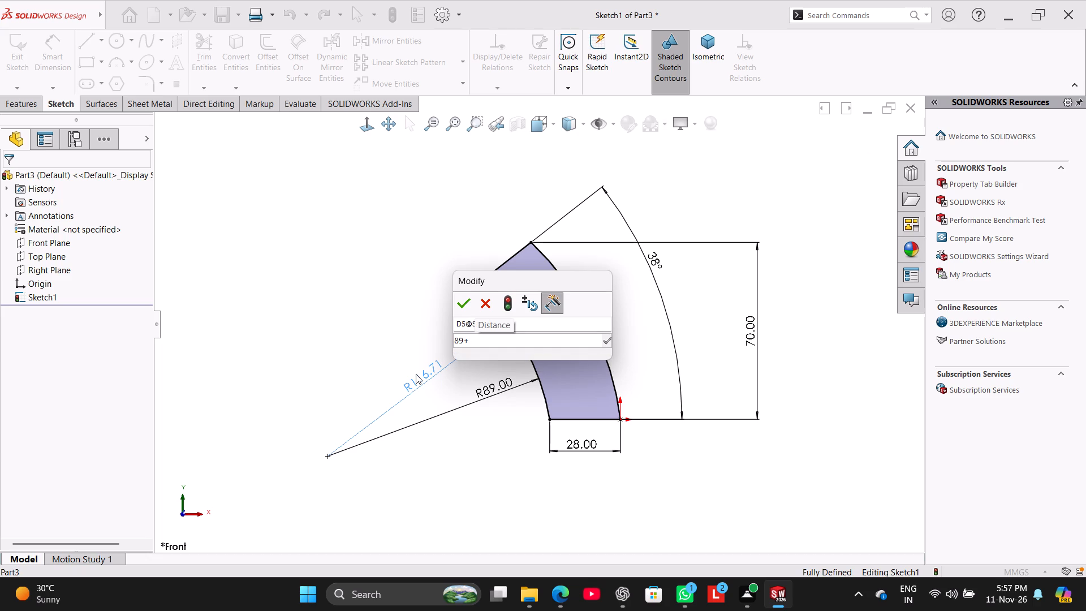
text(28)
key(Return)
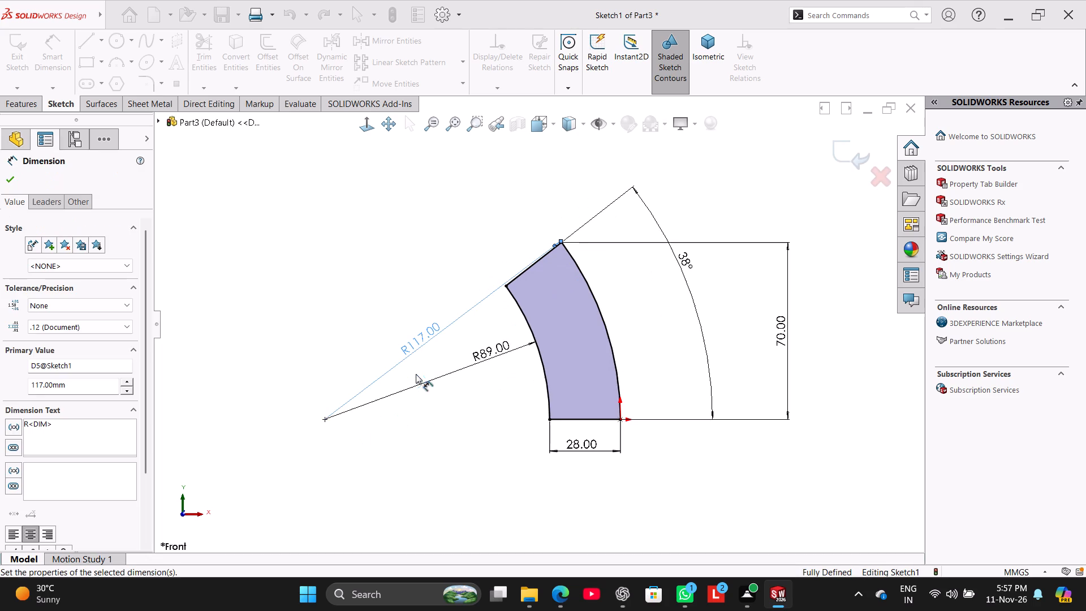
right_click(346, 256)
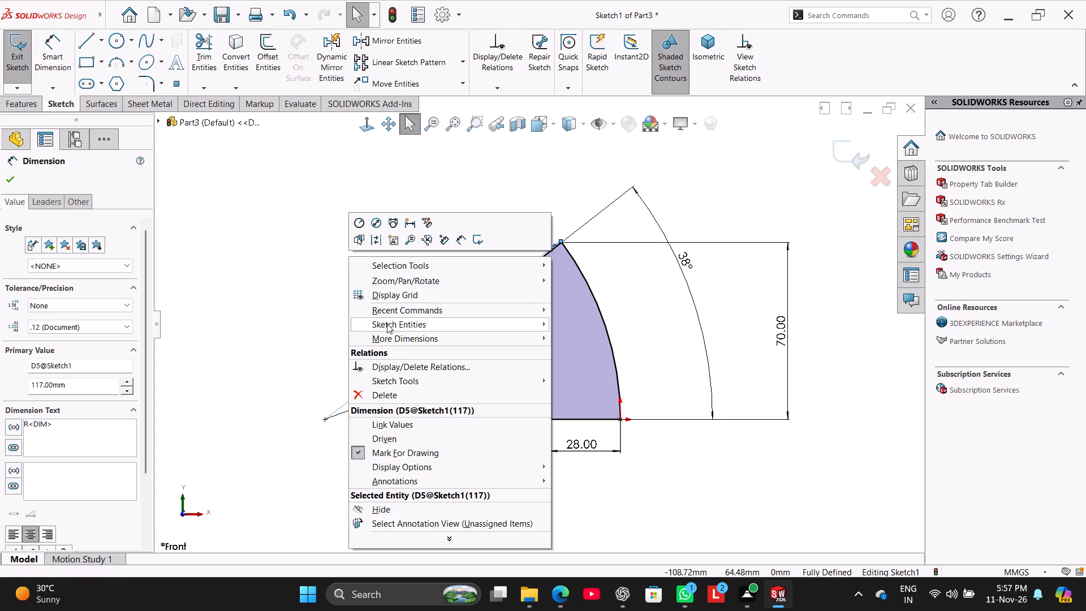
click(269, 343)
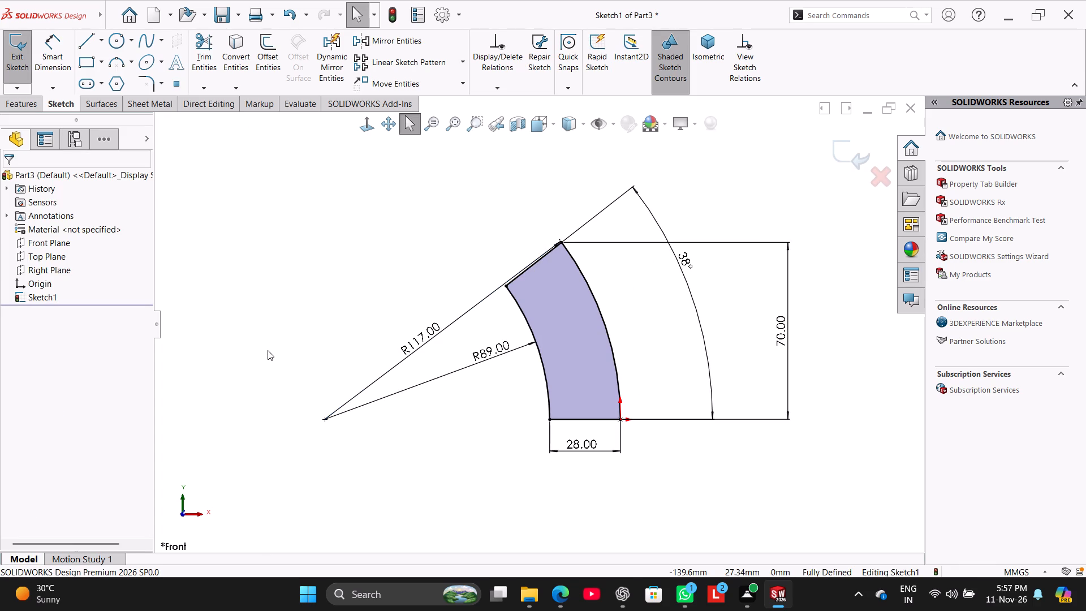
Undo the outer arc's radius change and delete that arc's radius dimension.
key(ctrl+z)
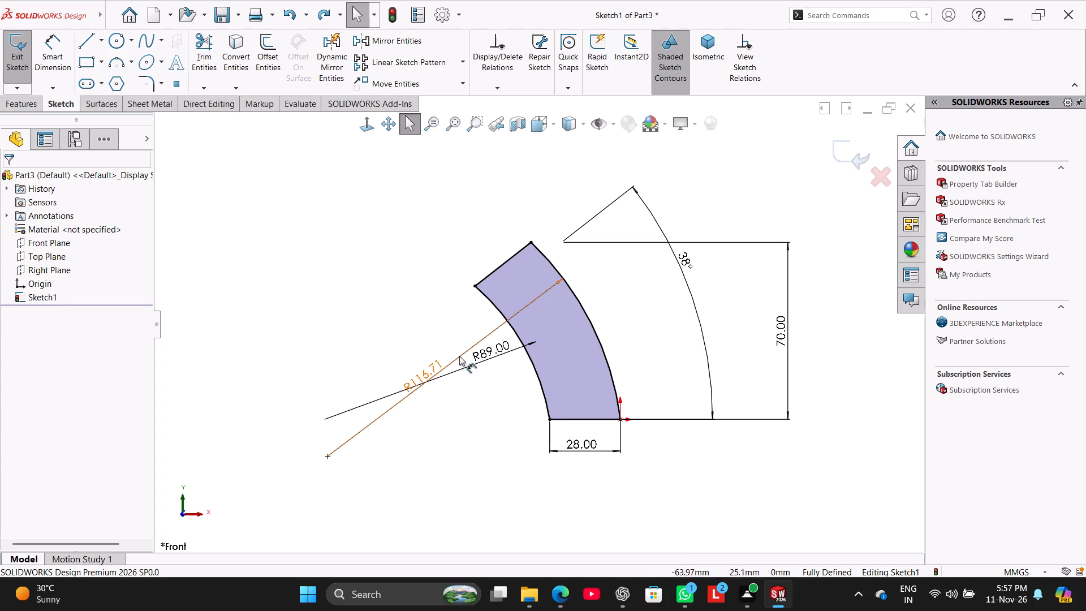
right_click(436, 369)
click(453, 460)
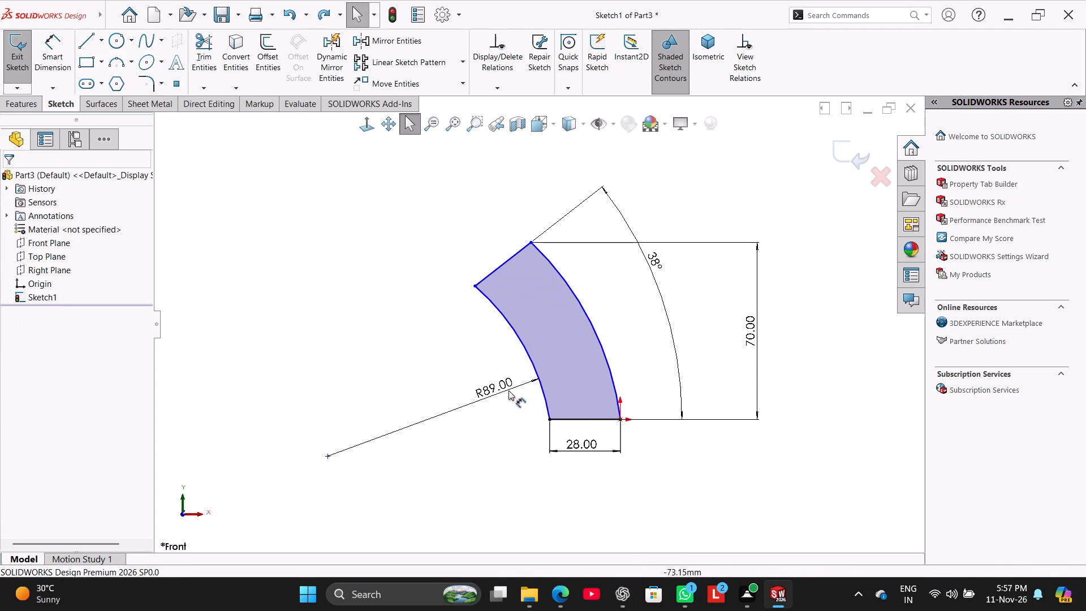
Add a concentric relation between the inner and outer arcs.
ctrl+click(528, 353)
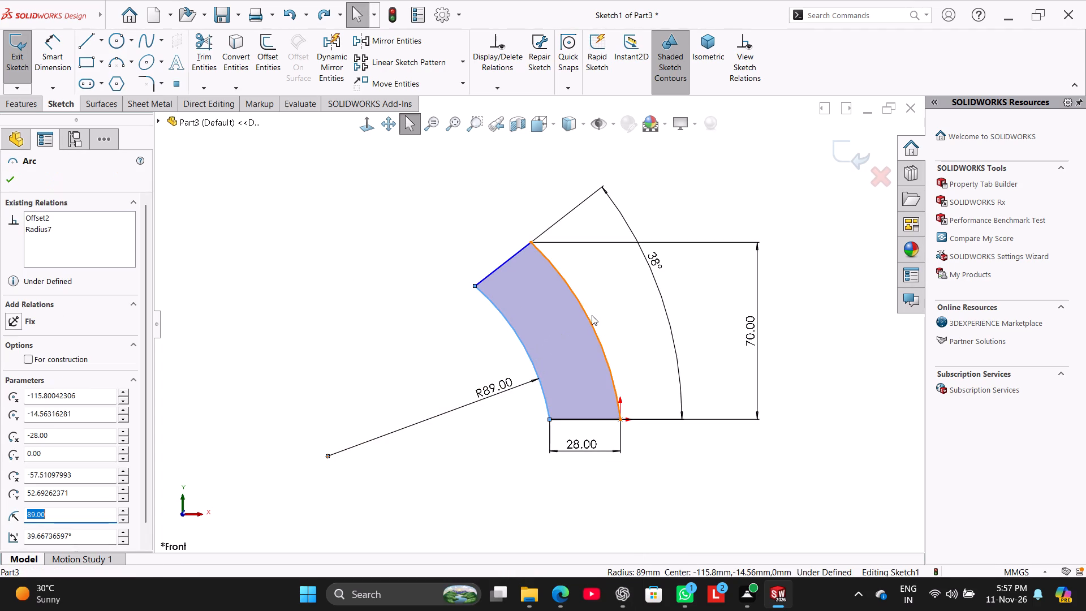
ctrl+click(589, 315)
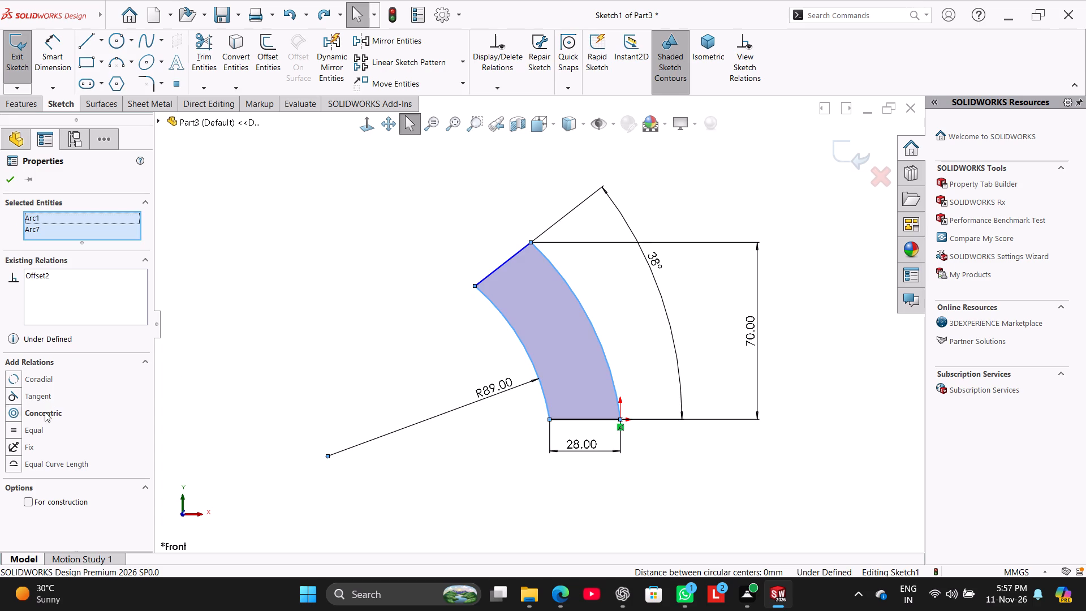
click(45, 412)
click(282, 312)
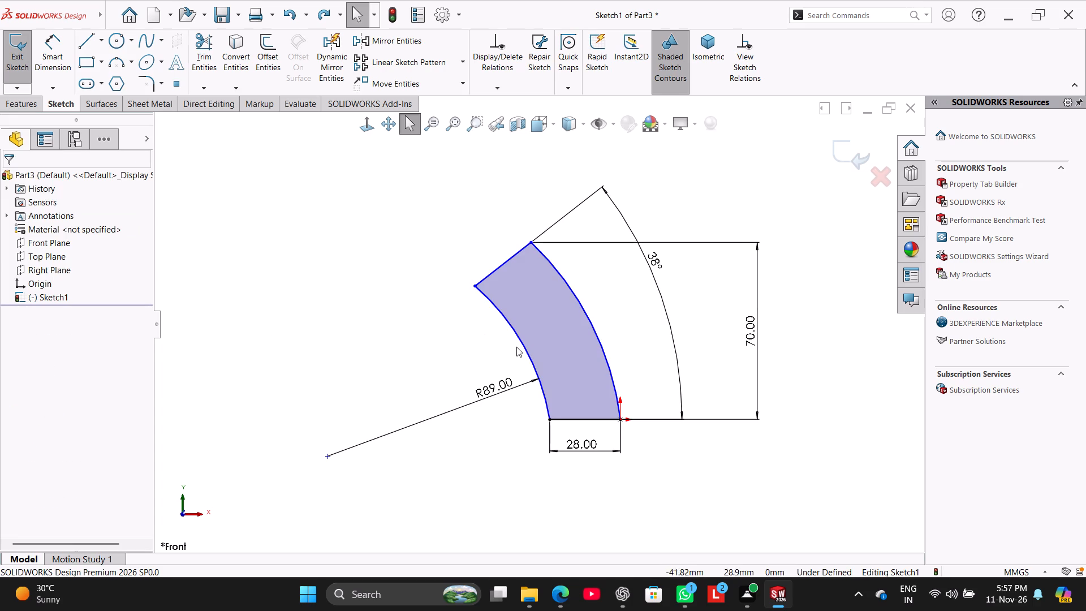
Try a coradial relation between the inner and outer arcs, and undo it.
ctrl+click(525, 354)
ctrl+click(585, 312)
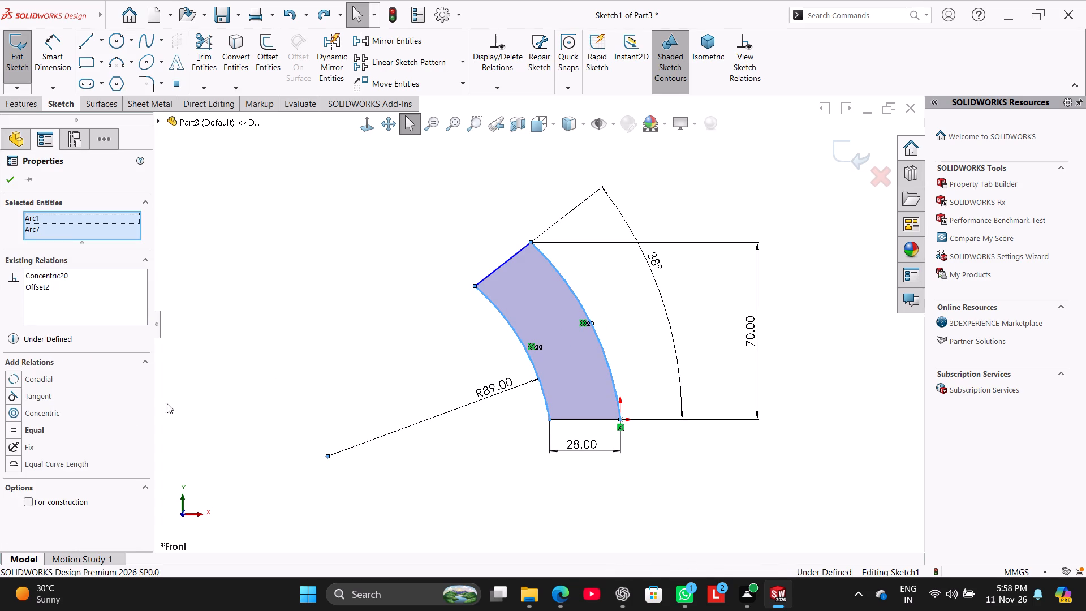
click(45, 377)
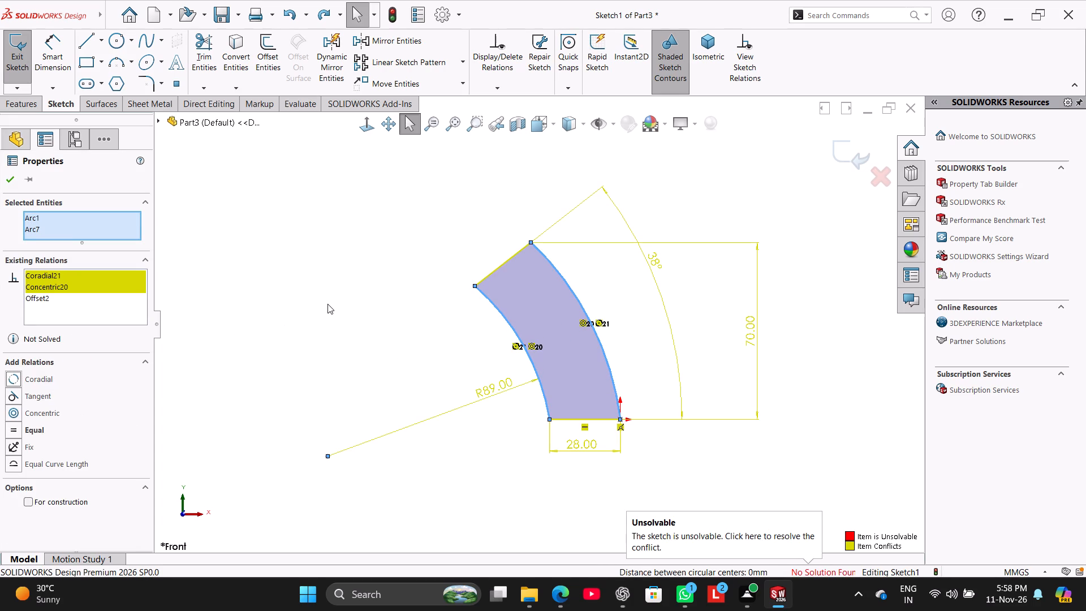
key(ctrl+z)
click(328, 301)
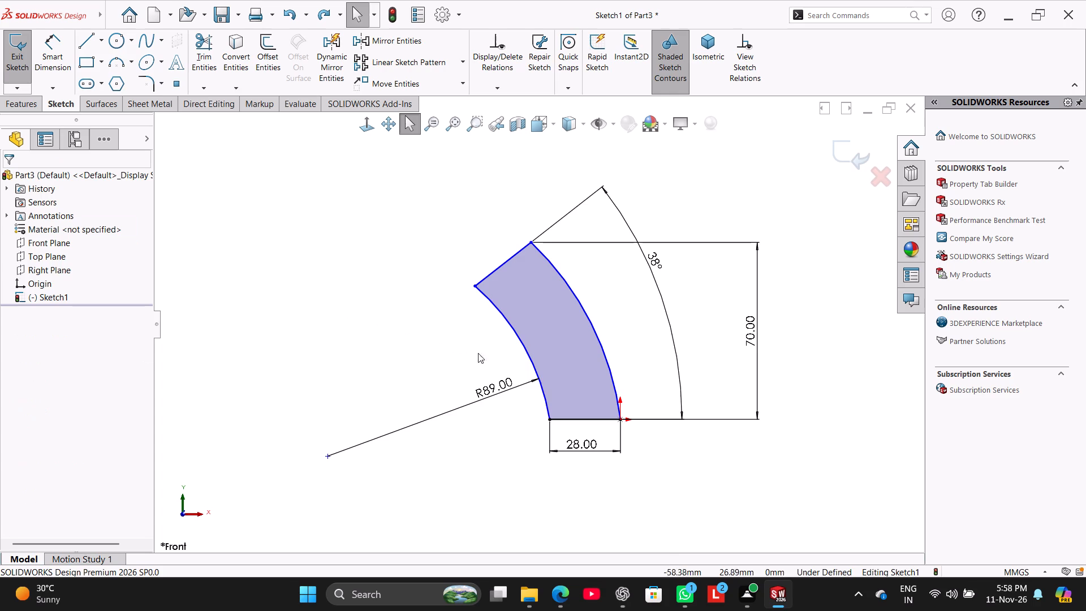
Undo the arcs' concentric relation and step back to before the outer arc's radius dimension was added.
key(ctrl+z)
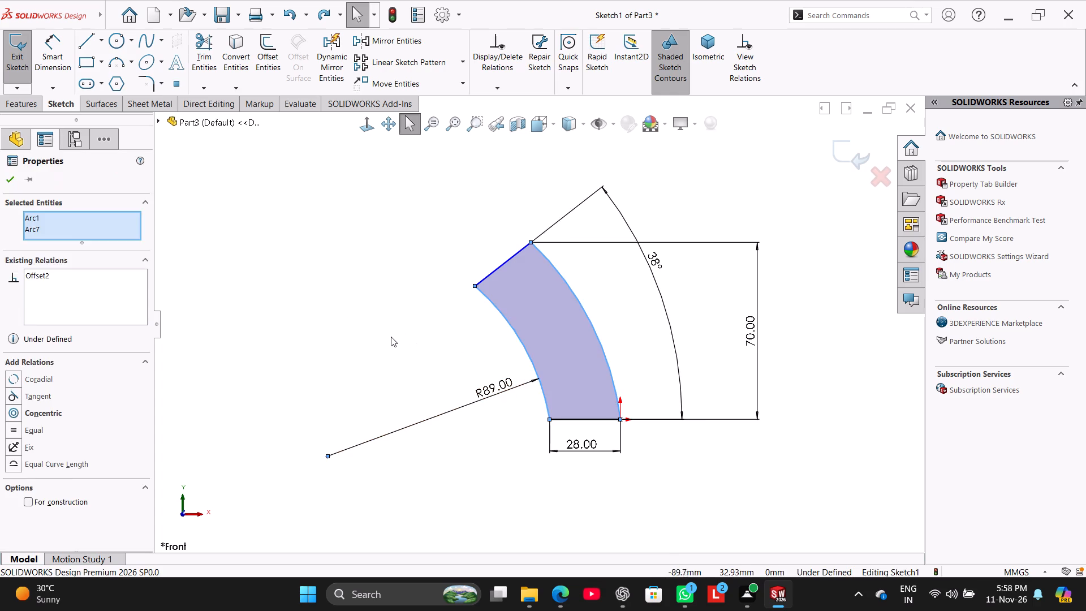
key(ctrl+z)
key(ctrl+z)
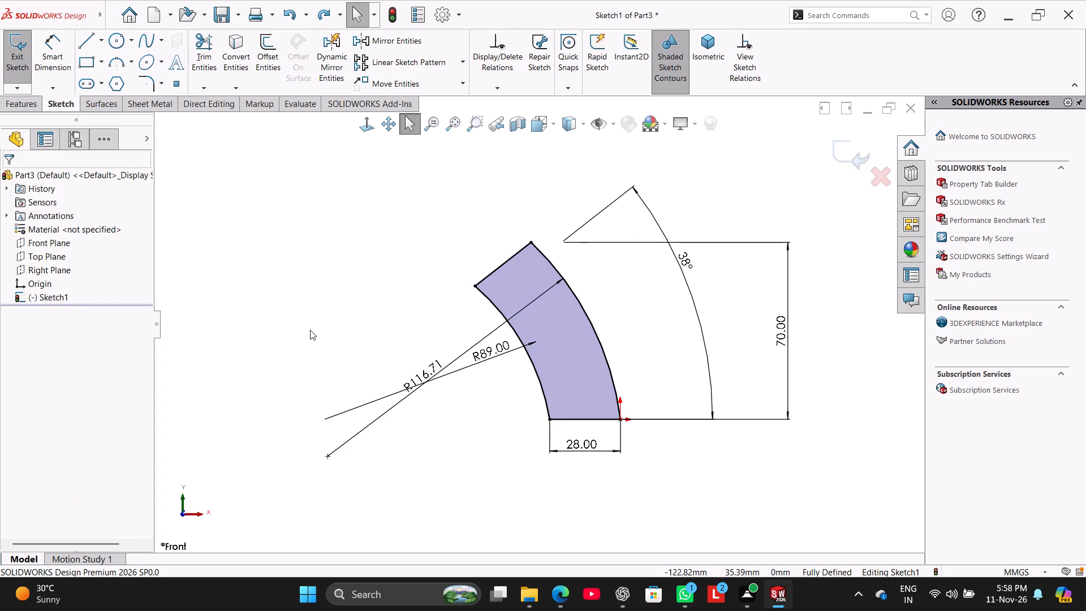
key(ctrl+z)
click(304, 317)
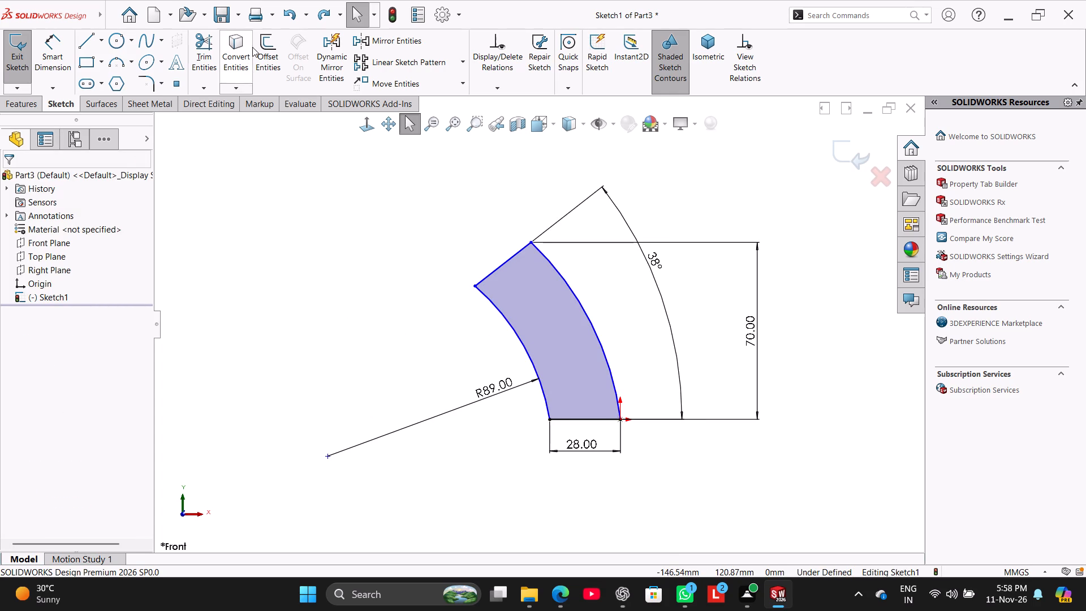
Dimension the outer arc's radius as 117 mm, placing the value above the R89 dimension.
click(61, 63)
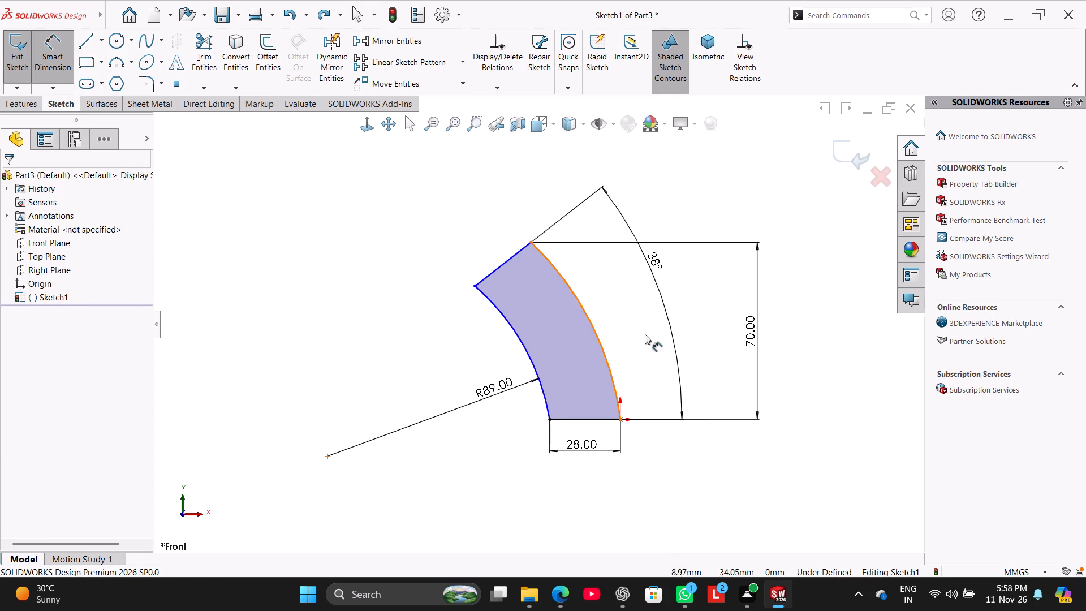
click(585, 308)
click(408, 376)
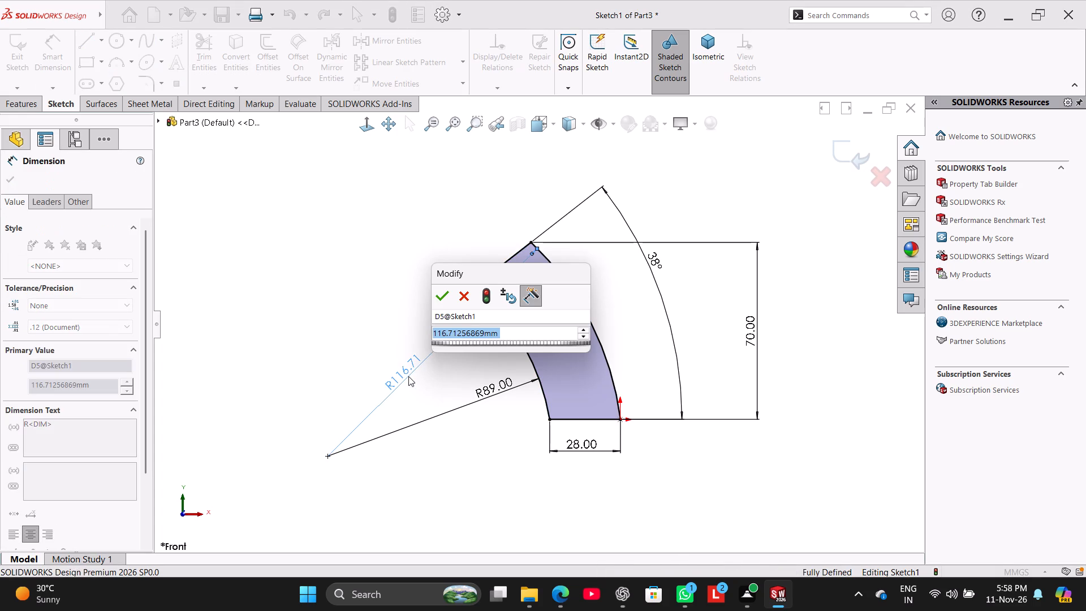
text(89+28)
key(Return)
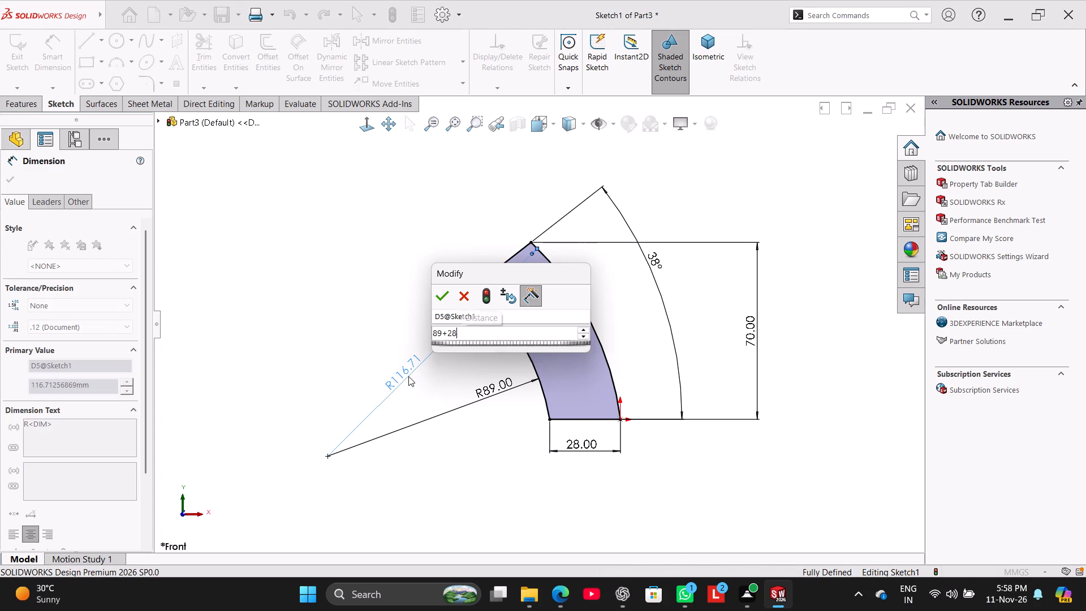
right_click(307, 252)
click(343, 286)
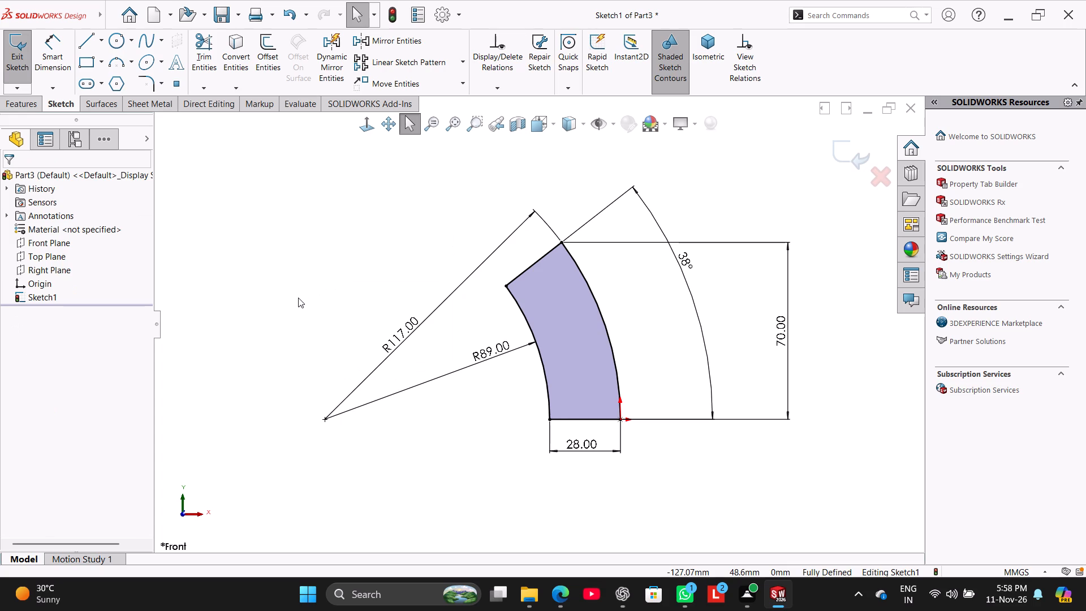
Set the vertical dimension from the origin to the outer arc's upper endpoint to 60 mm.
double_click(781, 341)
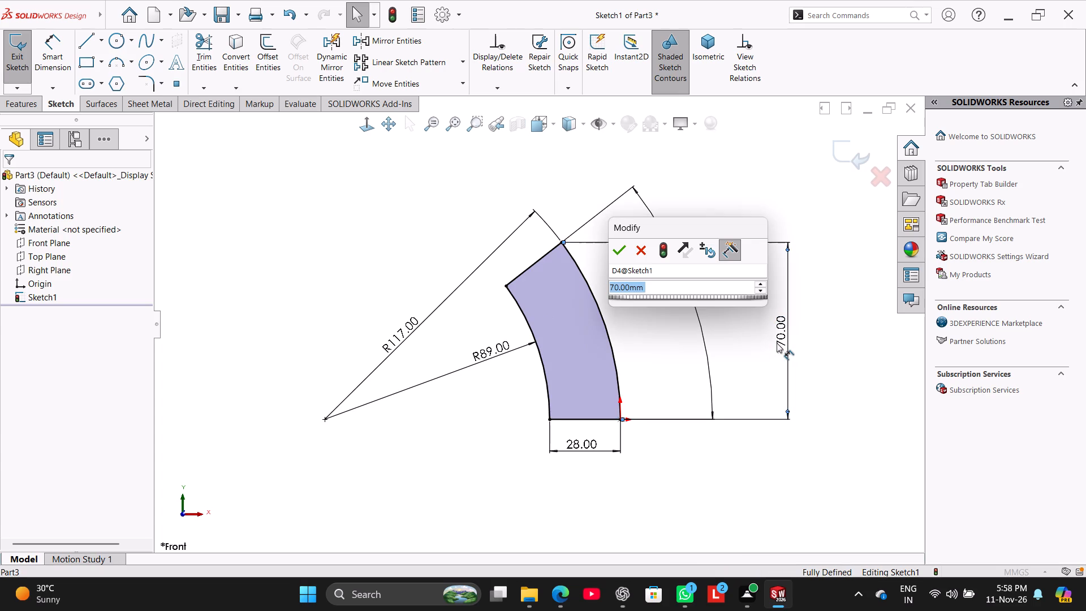
text(60)
key(Return)
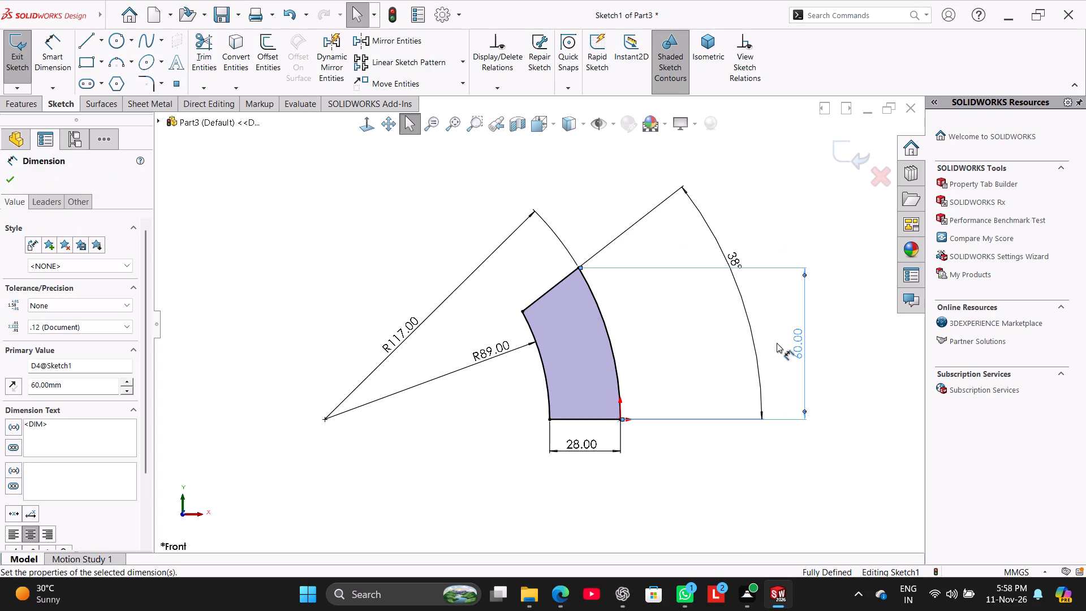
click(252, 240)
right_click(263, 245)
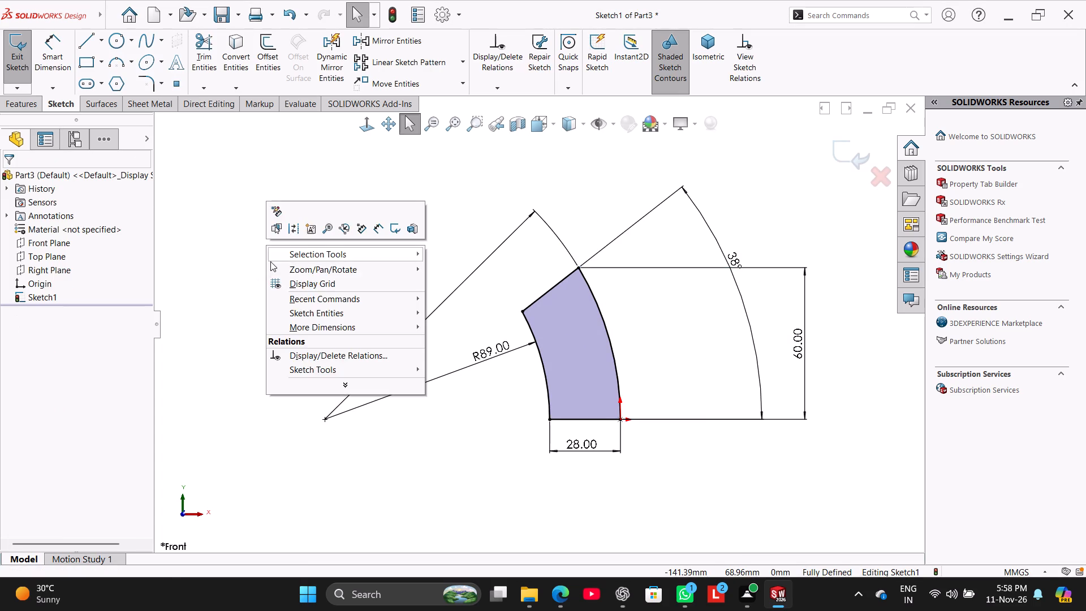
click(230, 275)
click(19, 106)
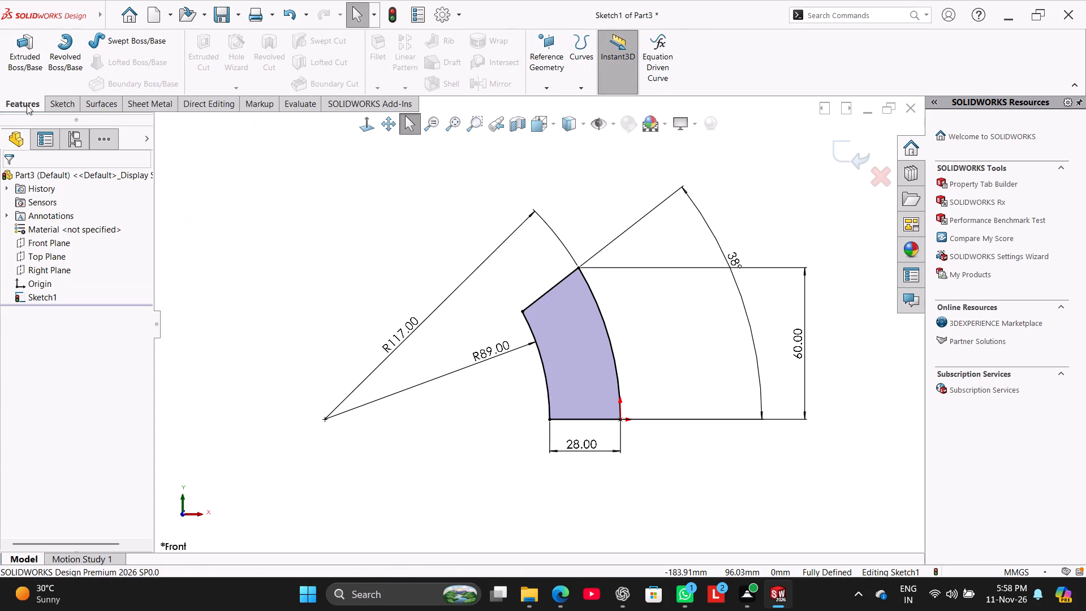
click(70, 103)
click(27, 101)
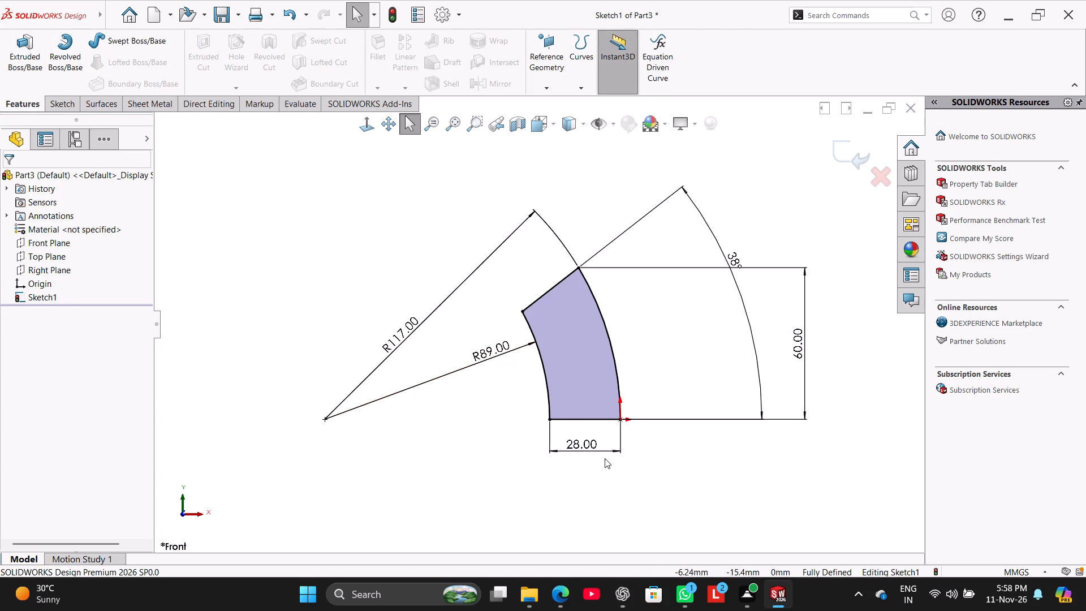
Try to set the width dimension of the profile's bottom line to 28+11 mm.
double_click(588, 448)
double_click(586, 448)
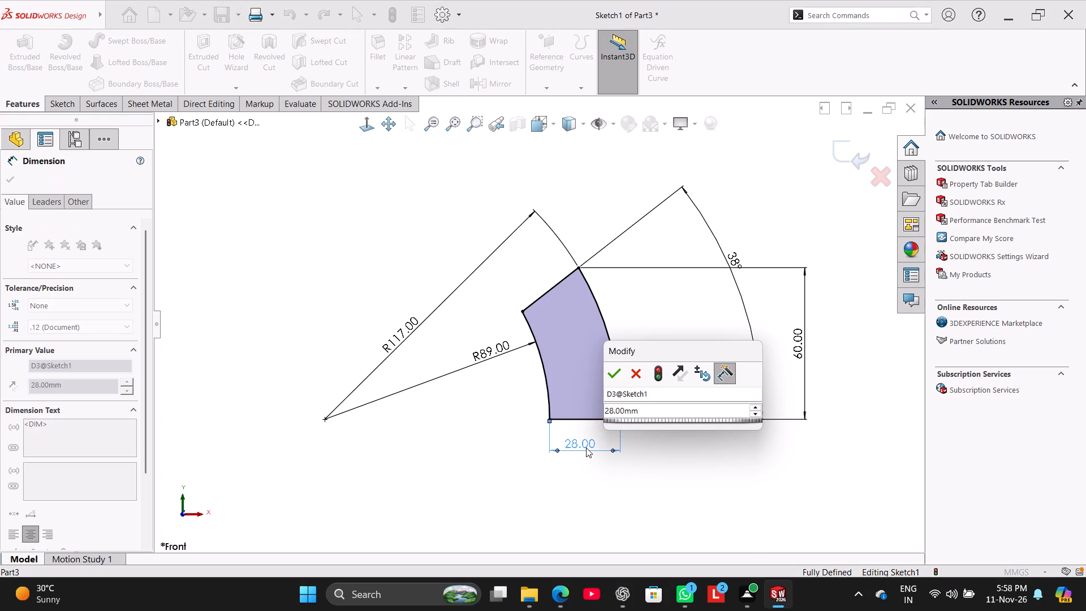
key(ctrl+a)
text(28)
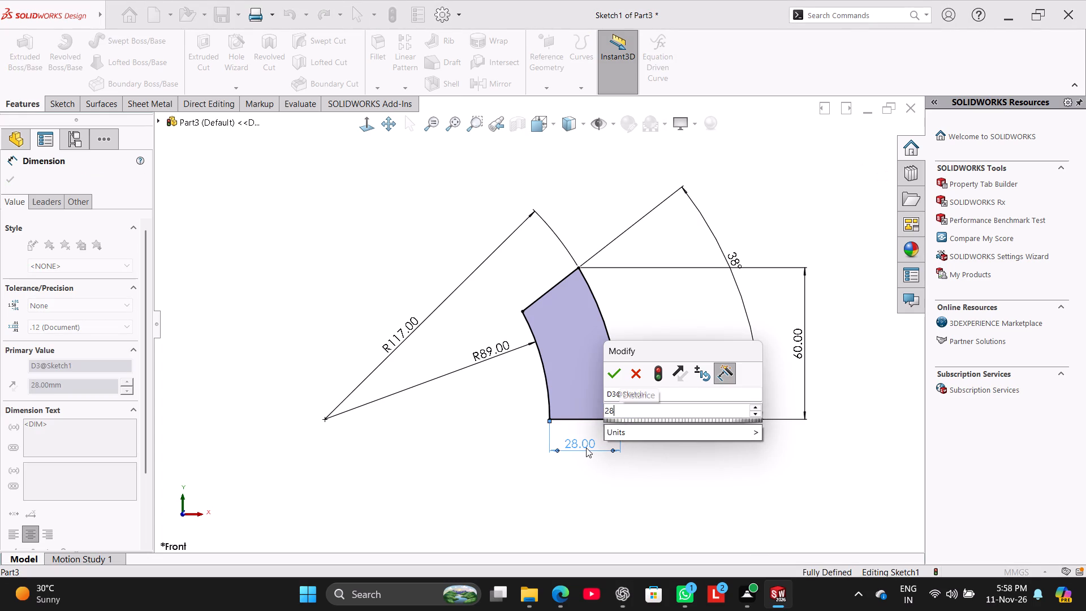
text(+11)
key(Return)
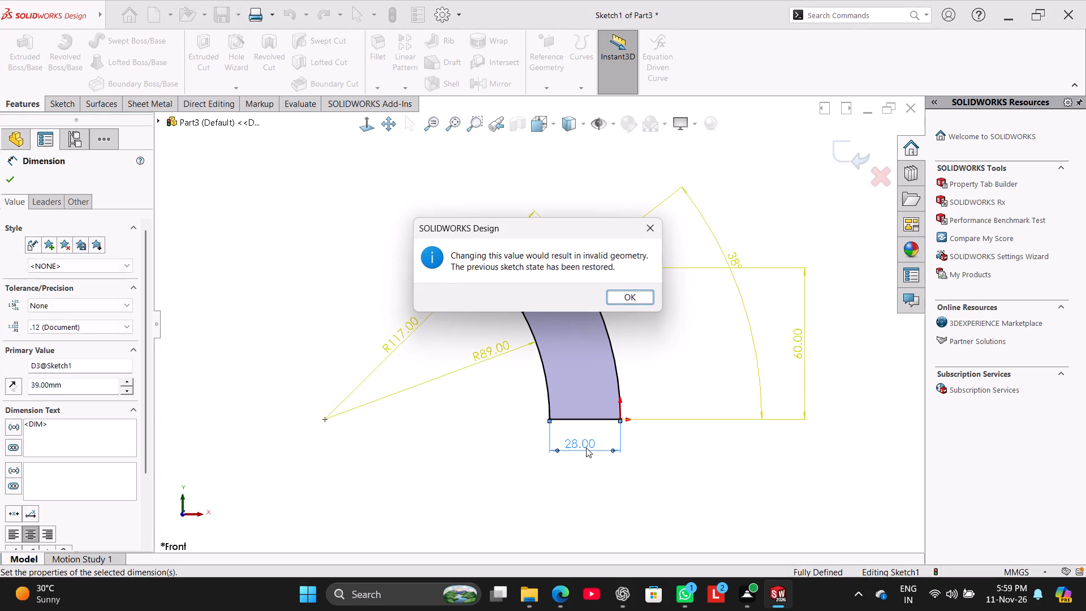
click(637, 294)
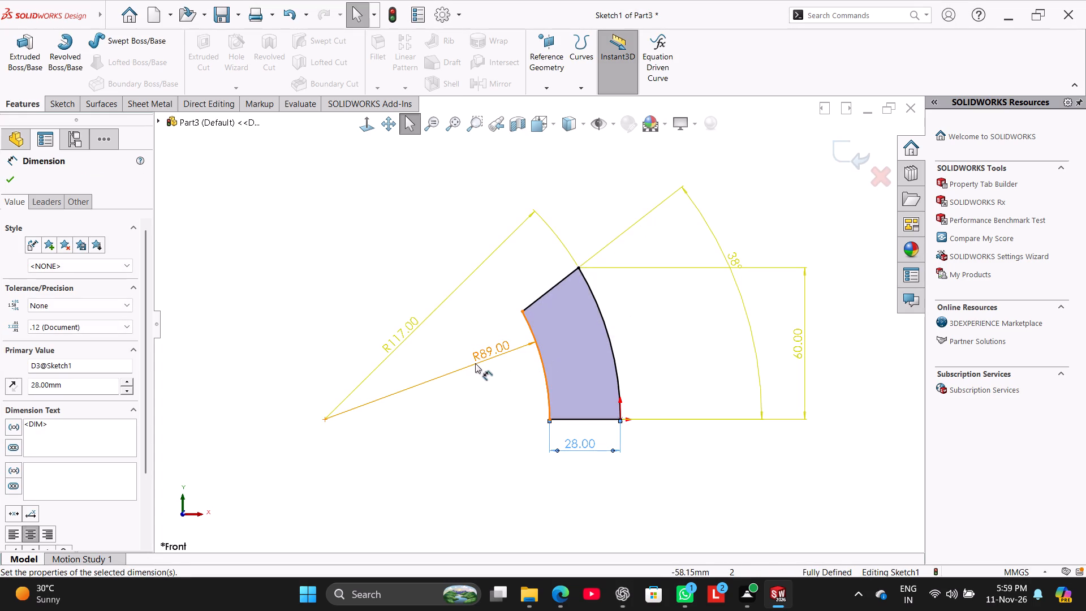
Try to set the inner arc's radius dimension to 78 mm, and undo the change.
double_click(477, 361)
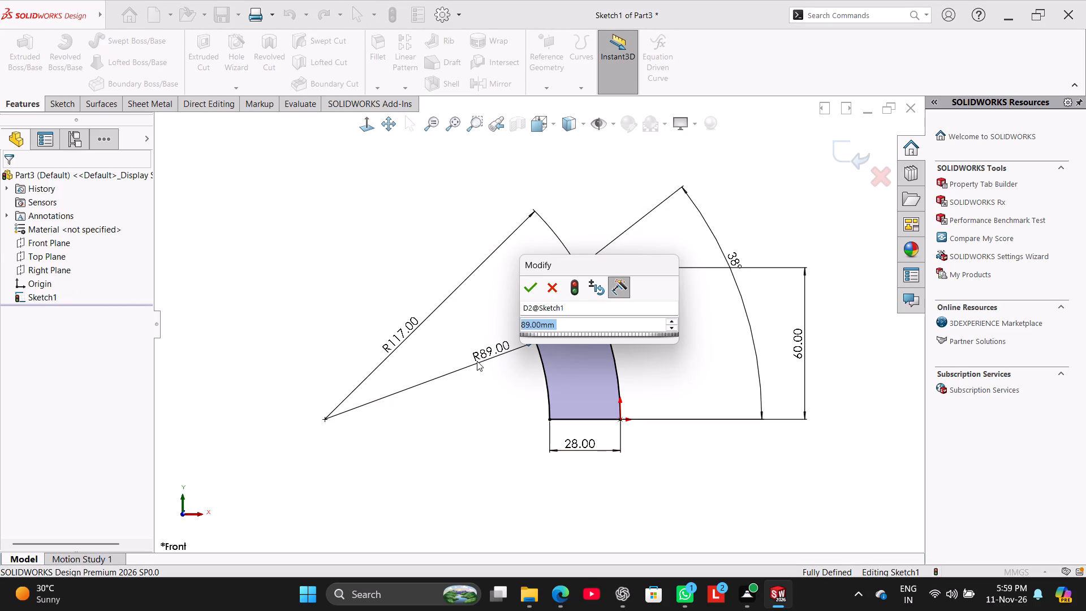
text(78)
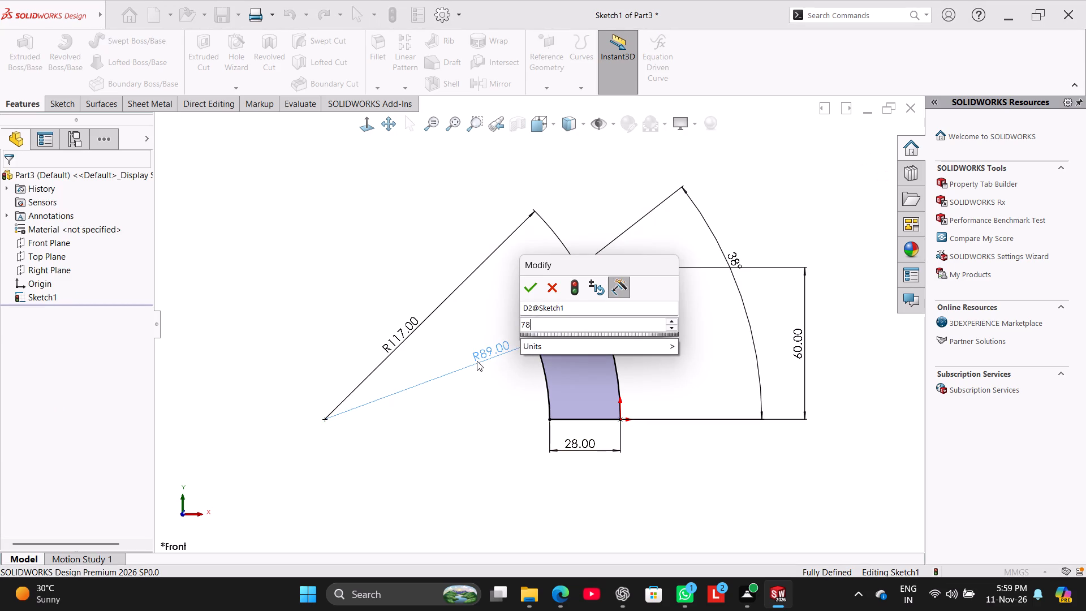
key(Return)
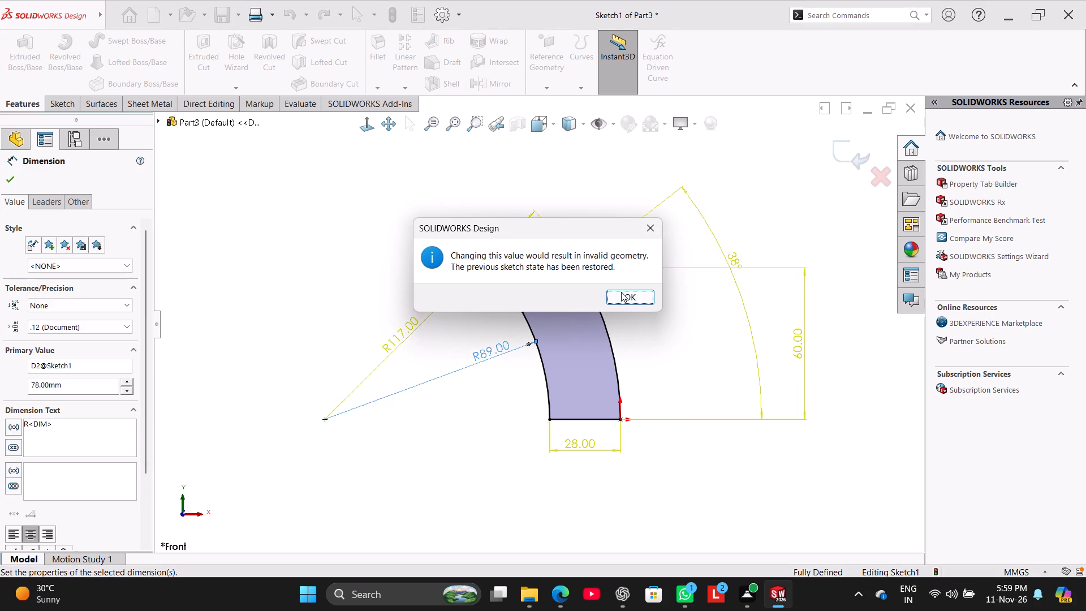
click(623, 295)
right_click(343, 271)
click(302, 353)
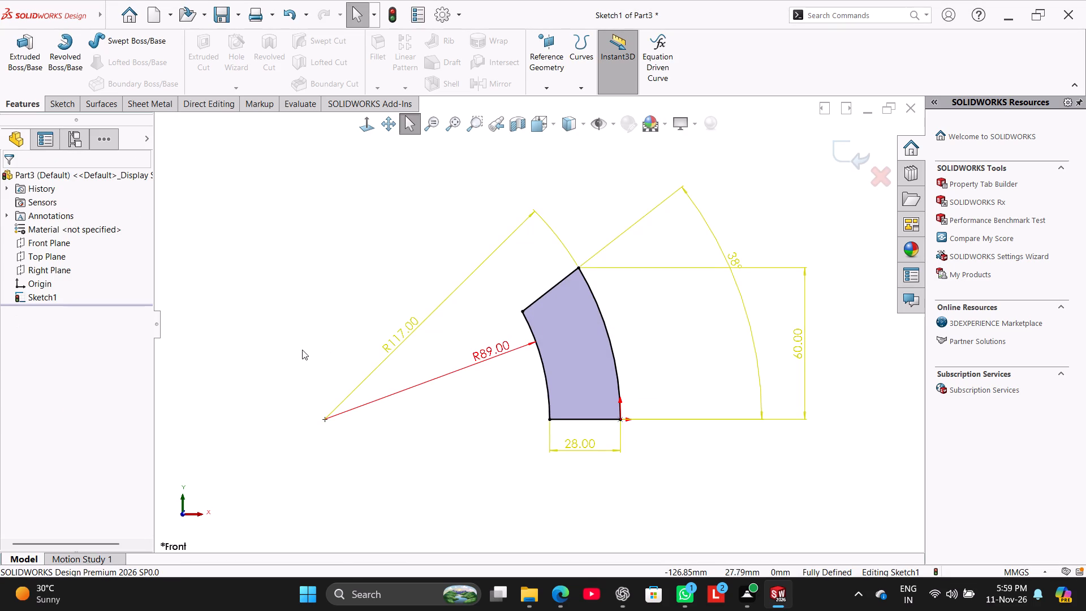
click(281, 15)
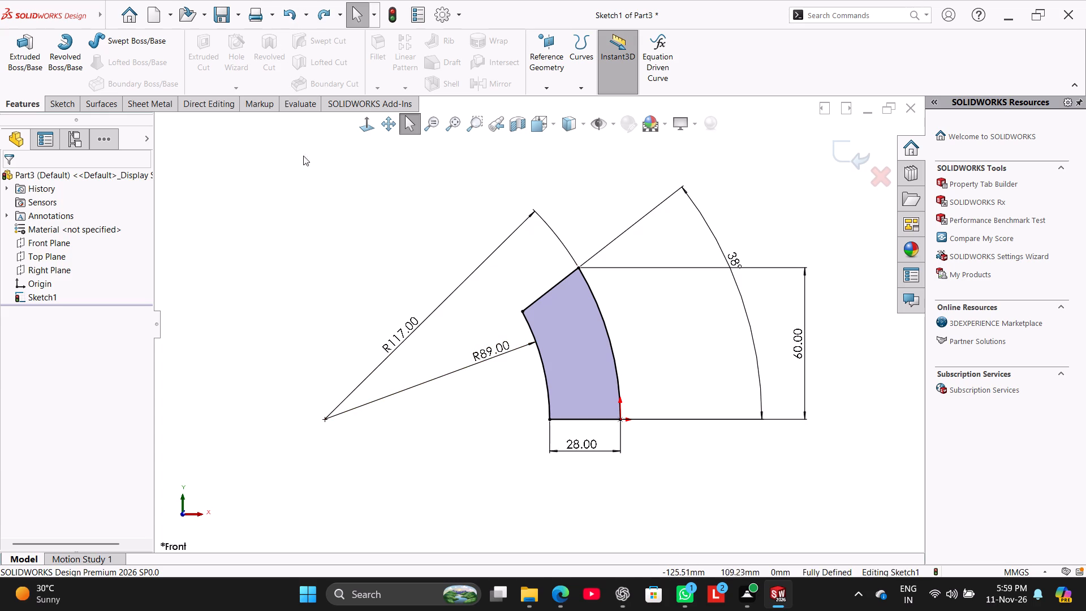
Delete the R89 radius dimension from the inner arc.
click(324, 235)
right_click(492, 354)
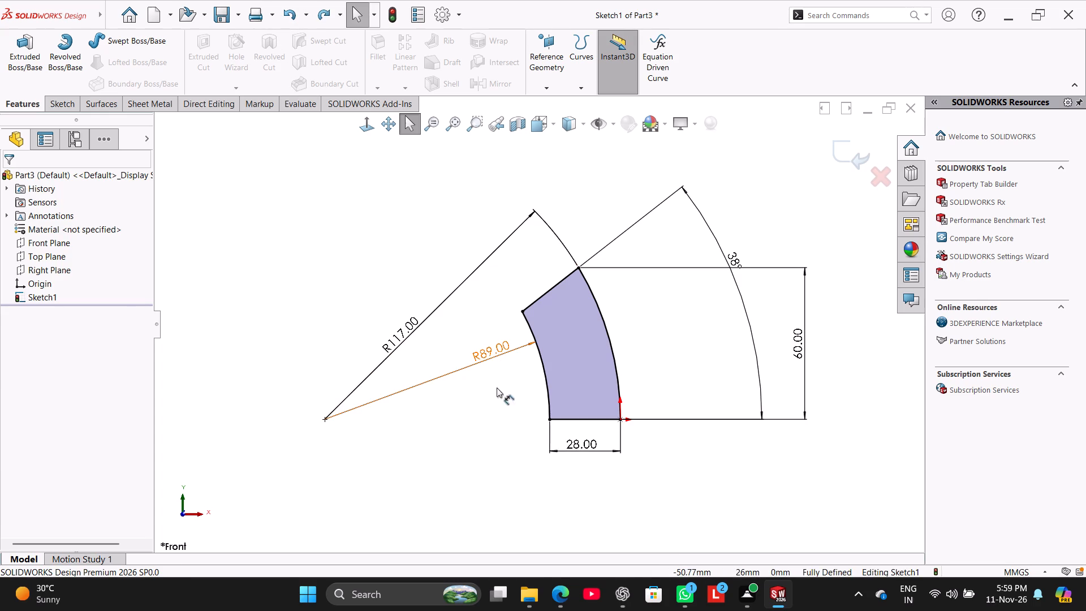
click(532, 457)
Set the width dimension of the profile's bottom line to 39 mm (28+11).
double_click(571, 446)
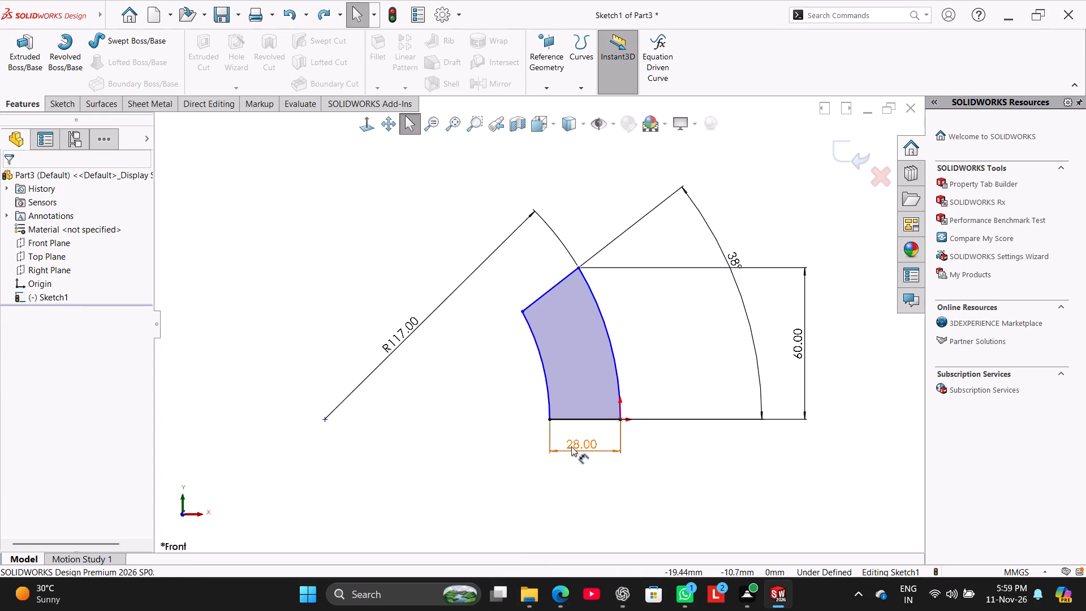
text(28+11)
key(Return)
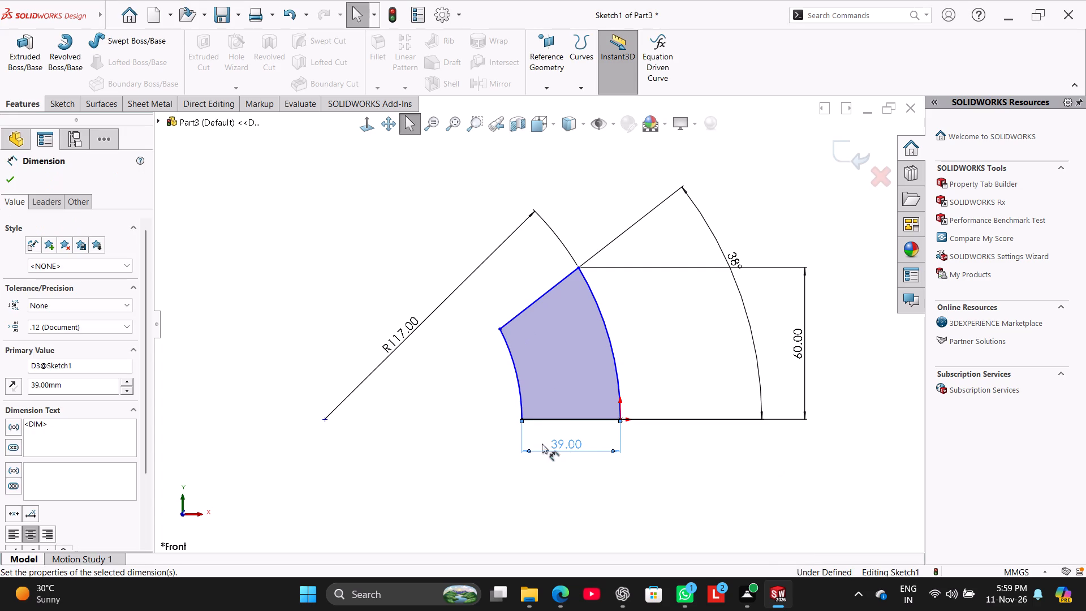
Dimension the inner arc's radius as 78 mm, placing the value below the R117 dimension.
click(57, 104)
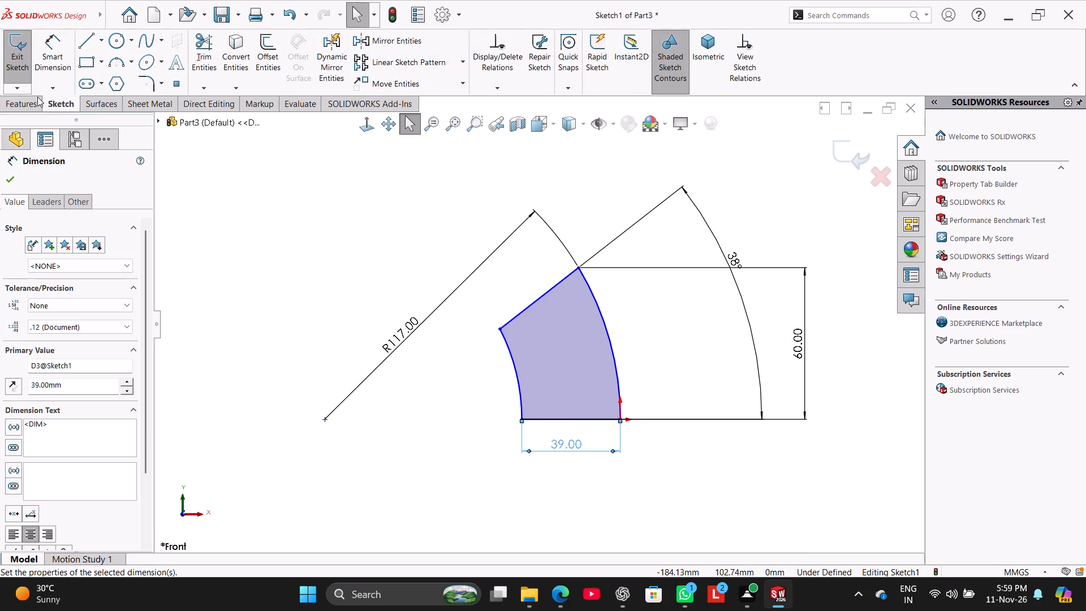
click(55, 53)
click(520, 372)
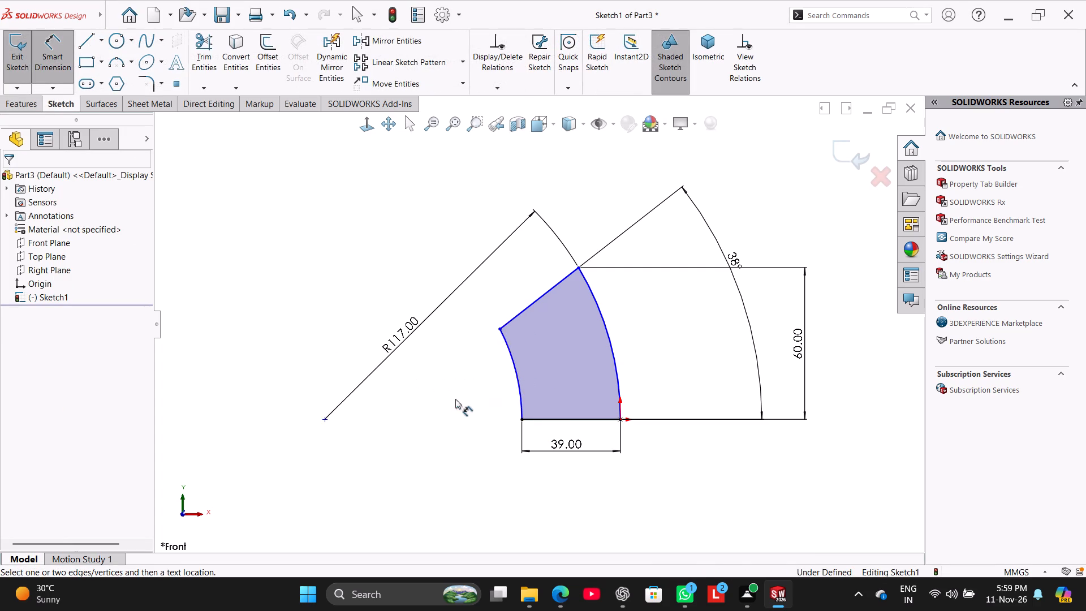
click(514, 371)
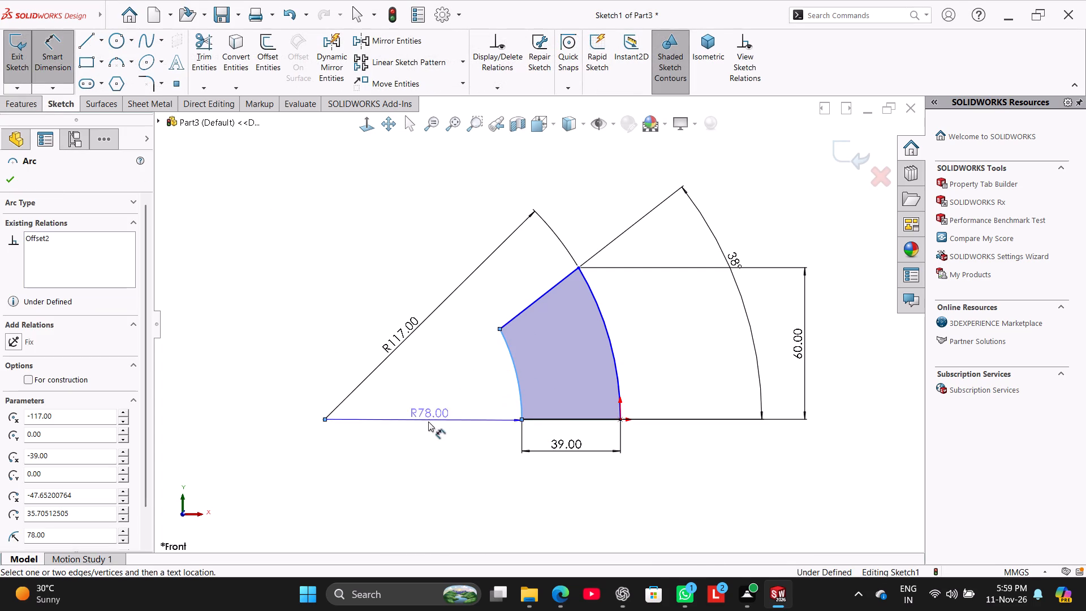
click(445, 388)
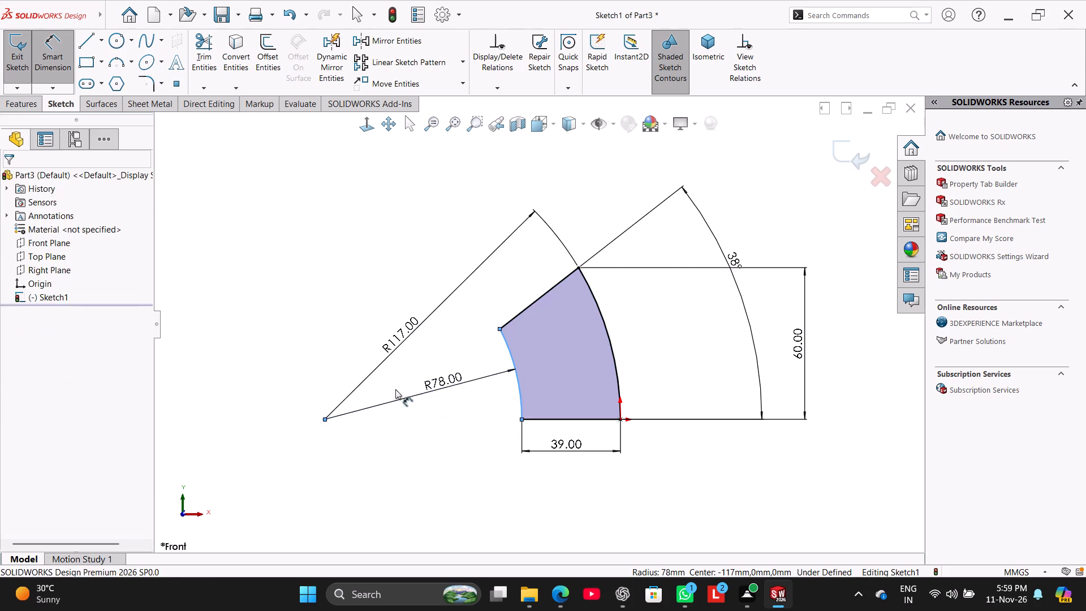
click(476, 319)
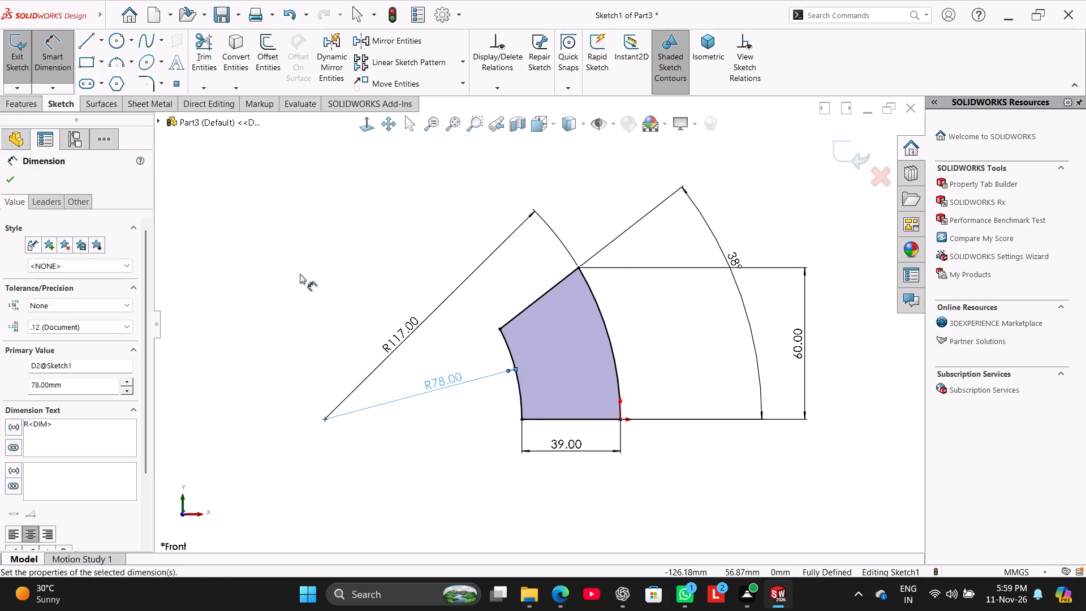
click(300, 272)
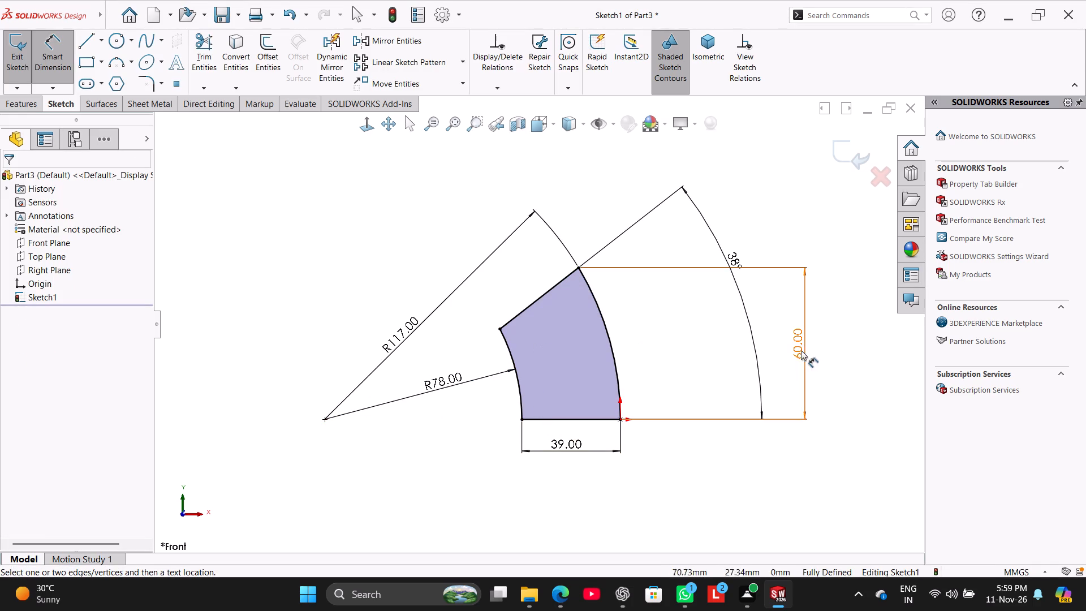
right_click(366, 238)
click(410, 276)
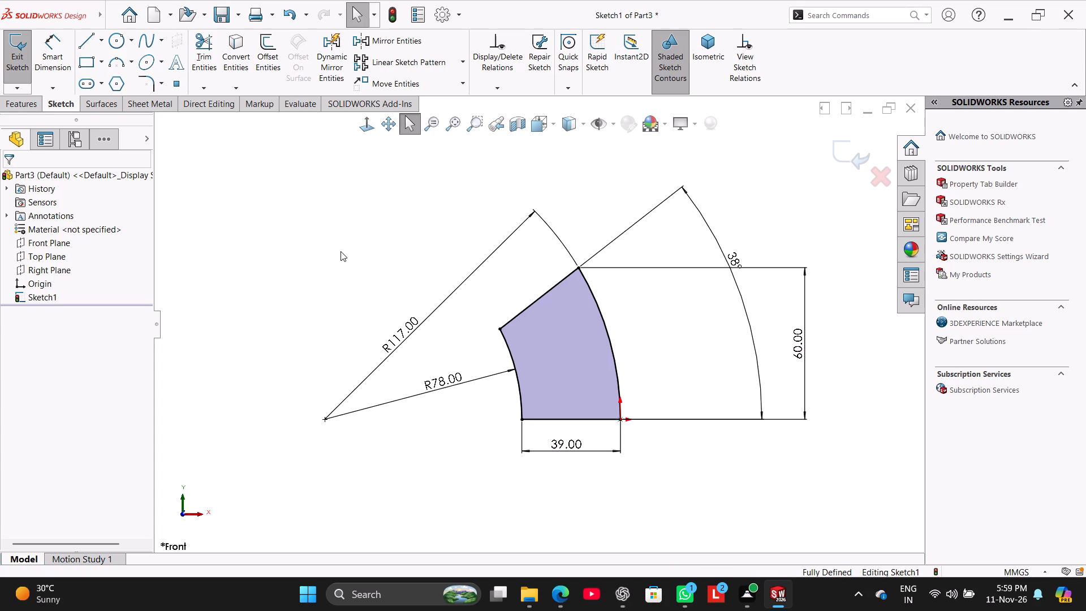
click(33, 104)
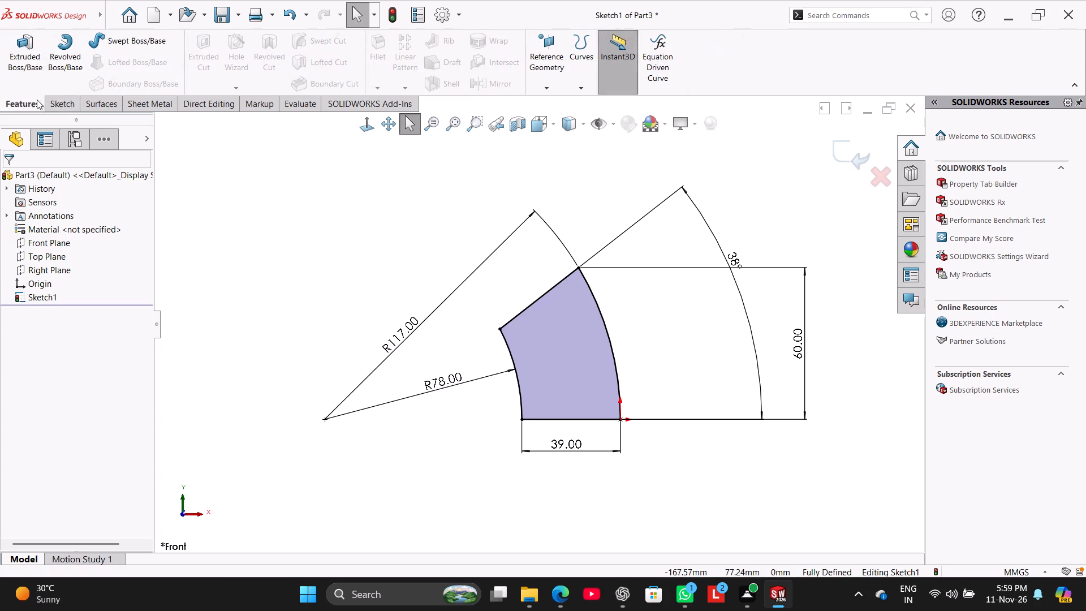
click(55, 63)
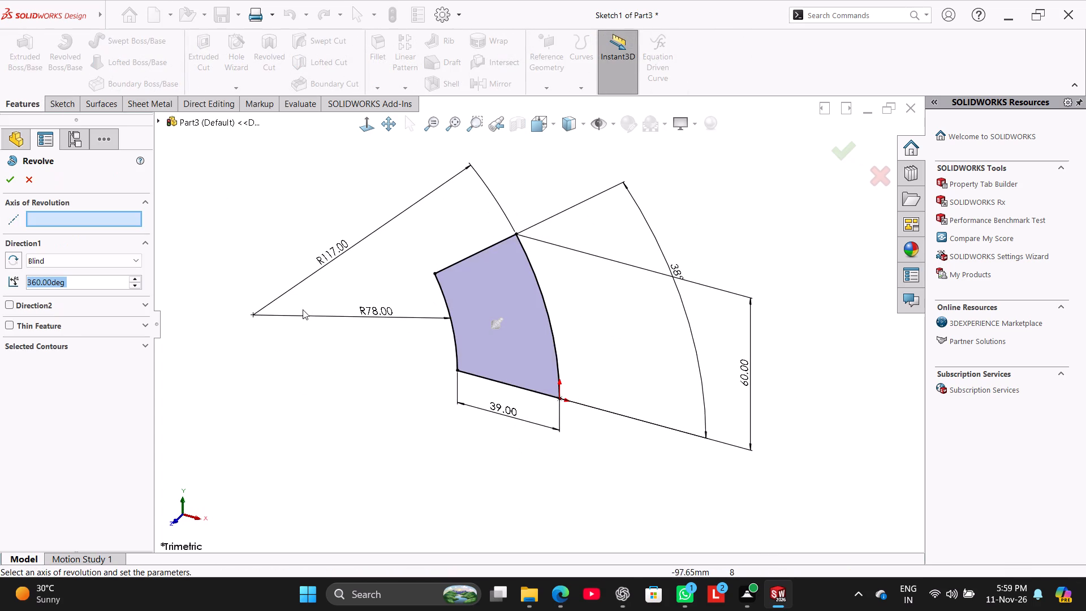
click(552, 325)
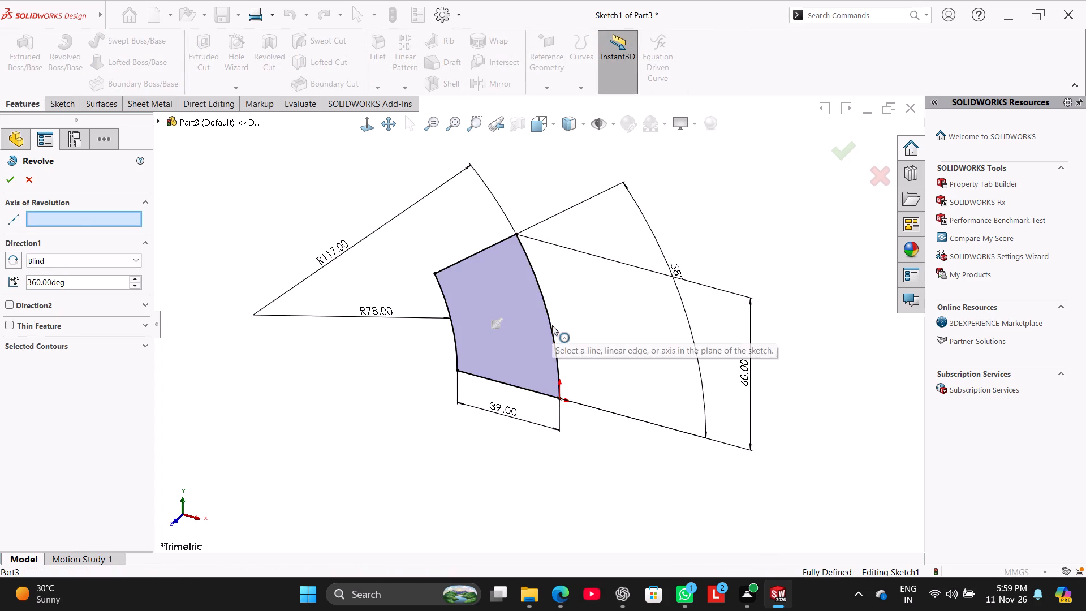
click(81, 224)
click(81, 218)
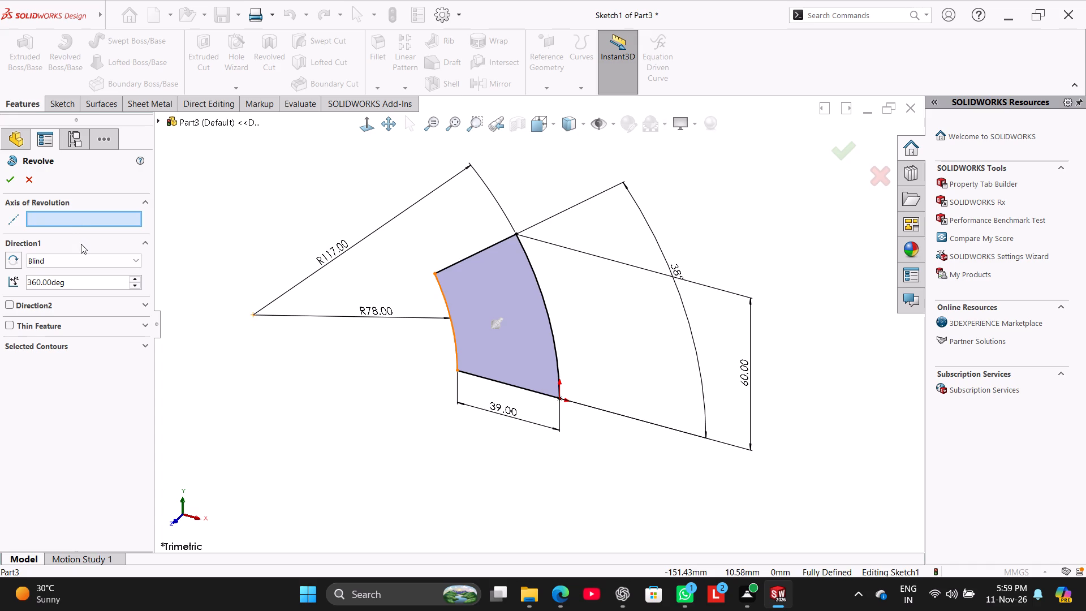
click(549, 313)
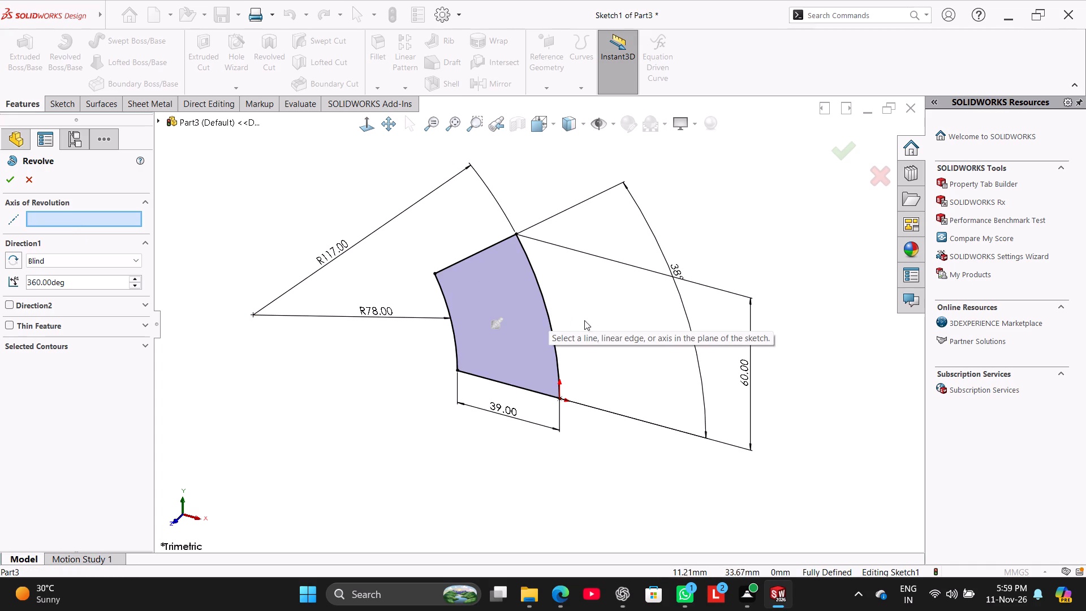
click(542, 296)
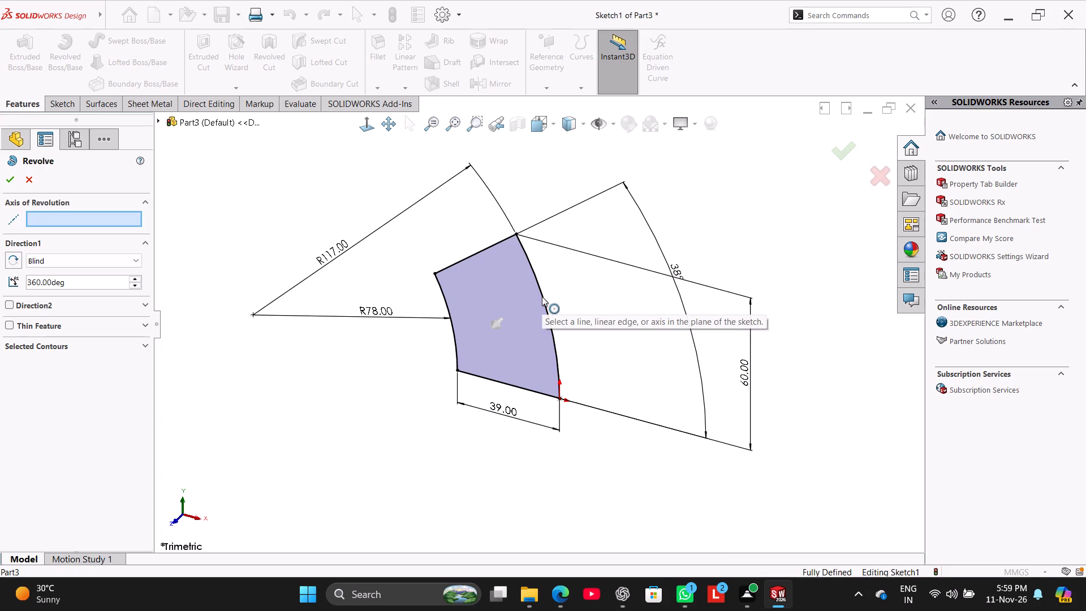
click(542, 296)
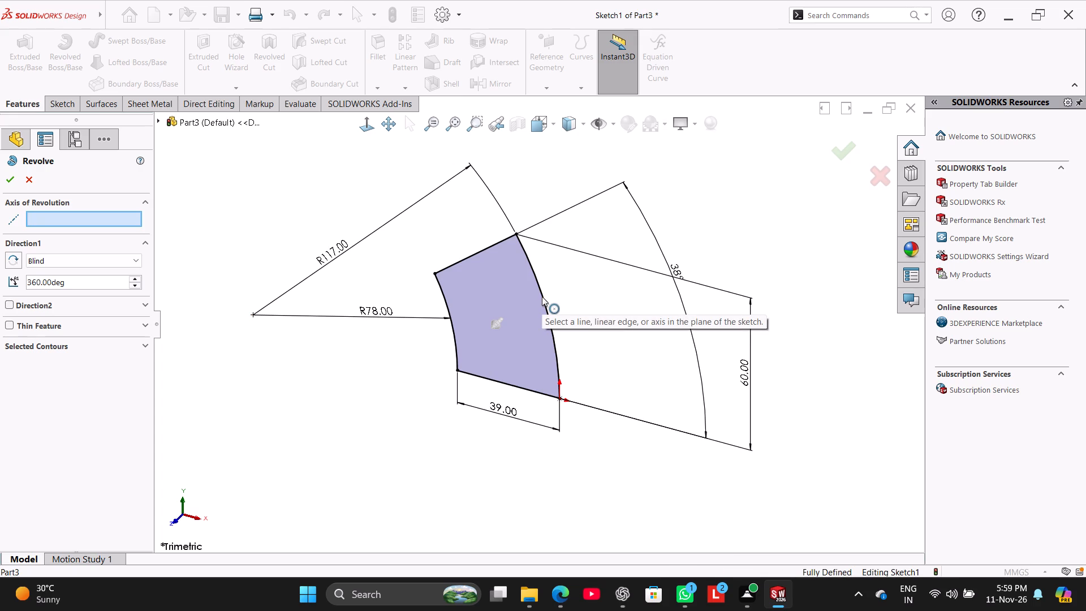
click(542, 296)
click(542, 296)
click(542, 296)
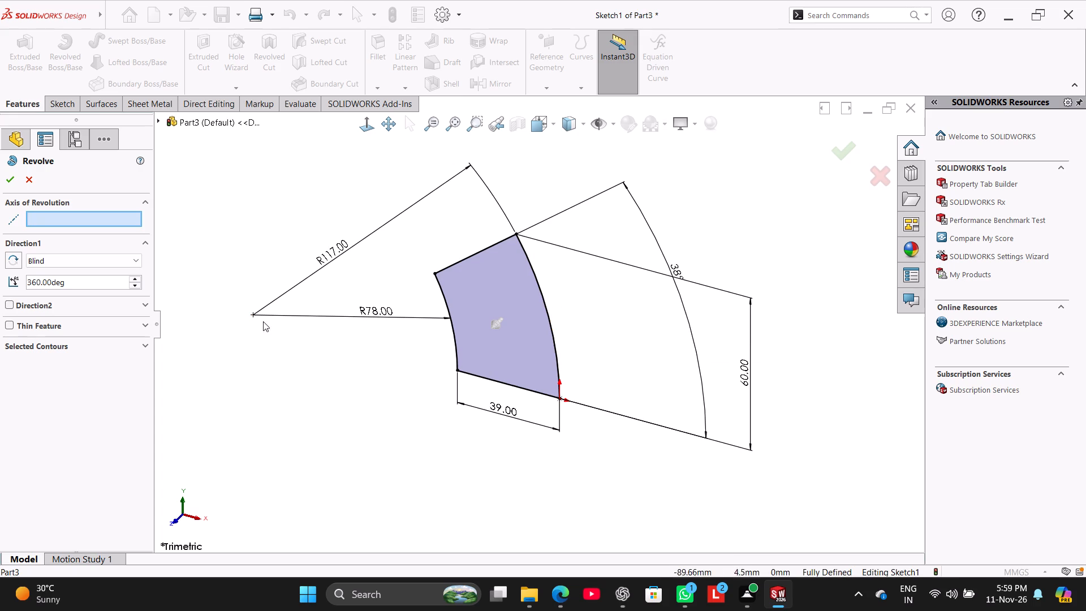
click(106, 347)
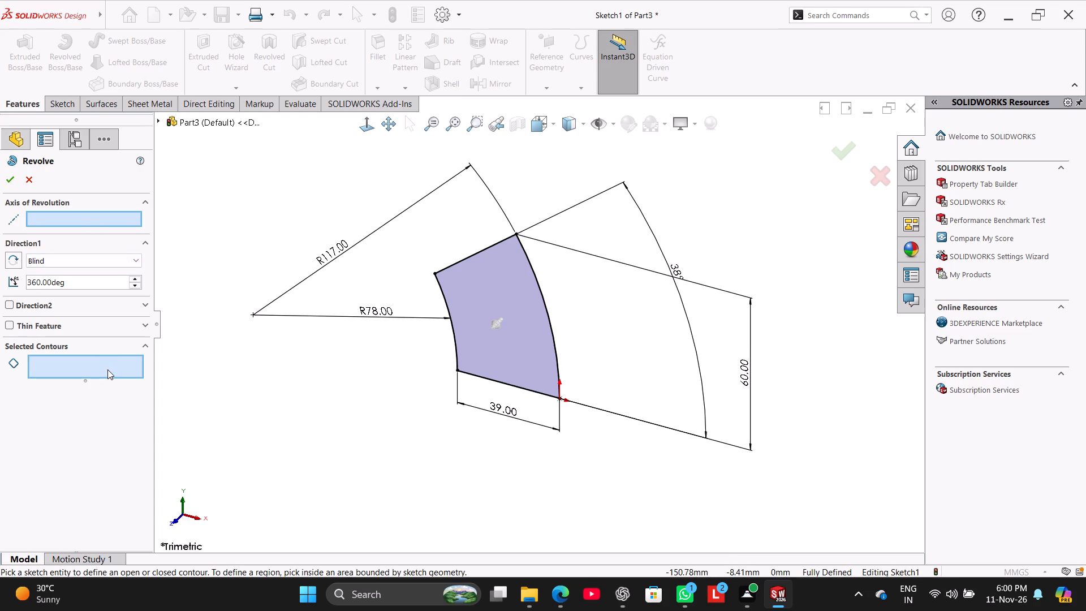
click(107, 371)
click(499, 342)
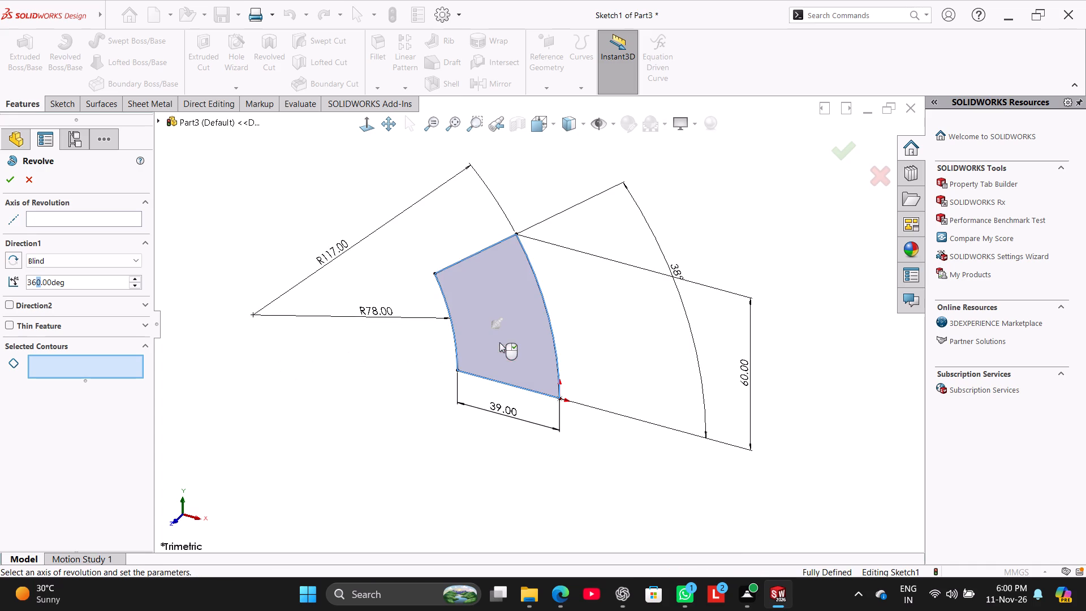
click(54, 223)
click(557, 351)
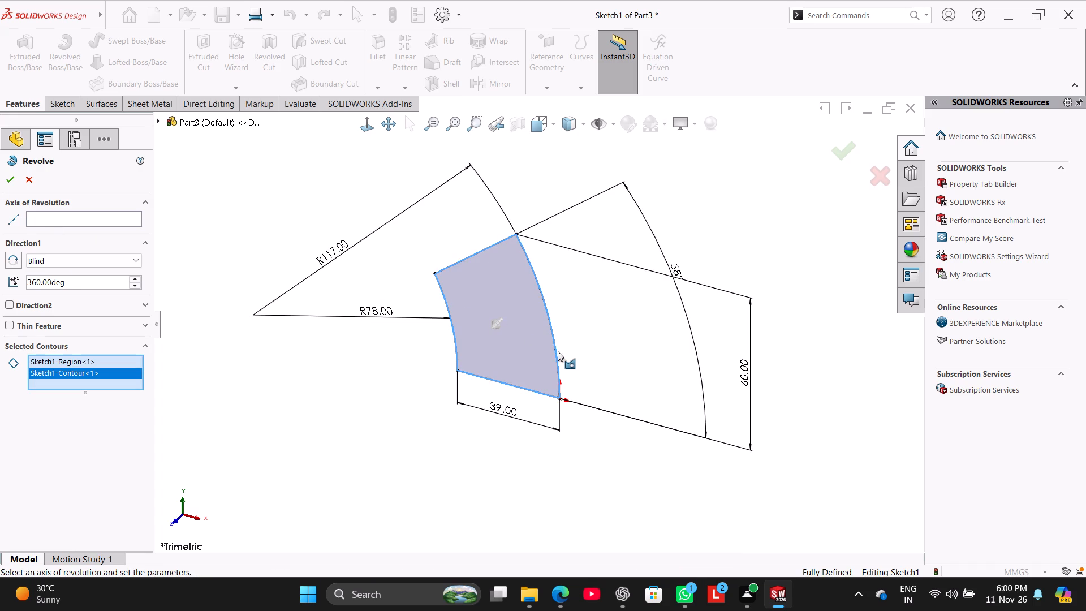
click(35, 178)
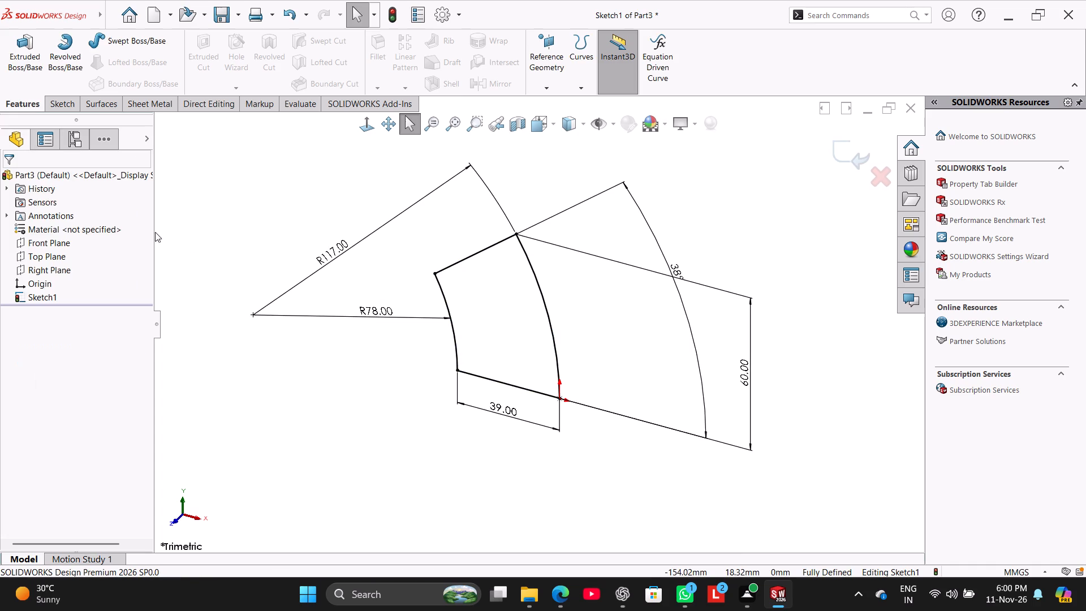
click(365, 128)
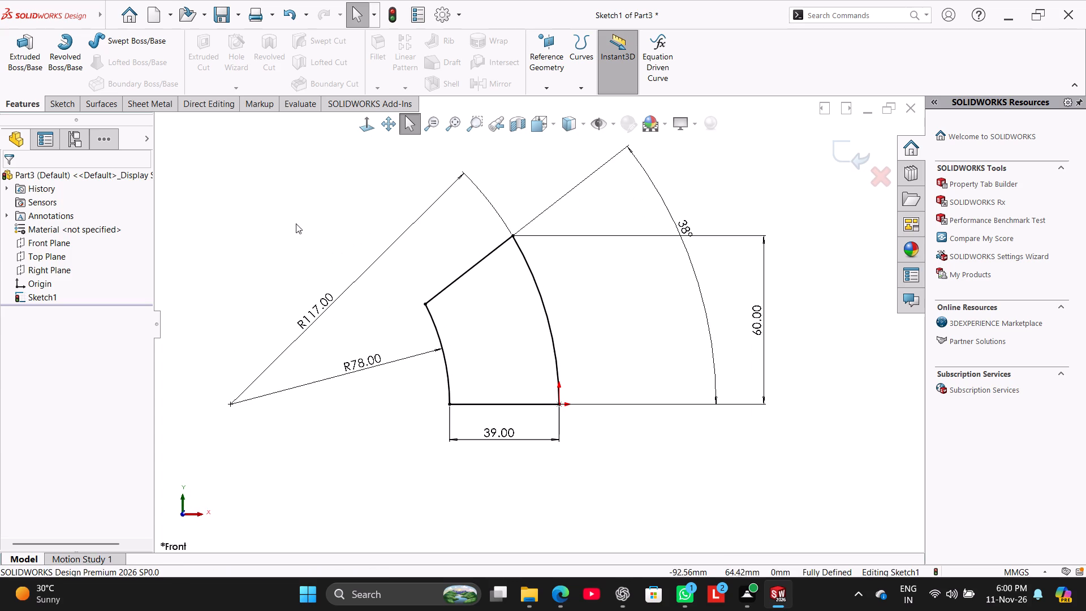
Trim away the slanted upper line and the bottom line of the bend profile, leaving only the two arcs.
click(61, 109)
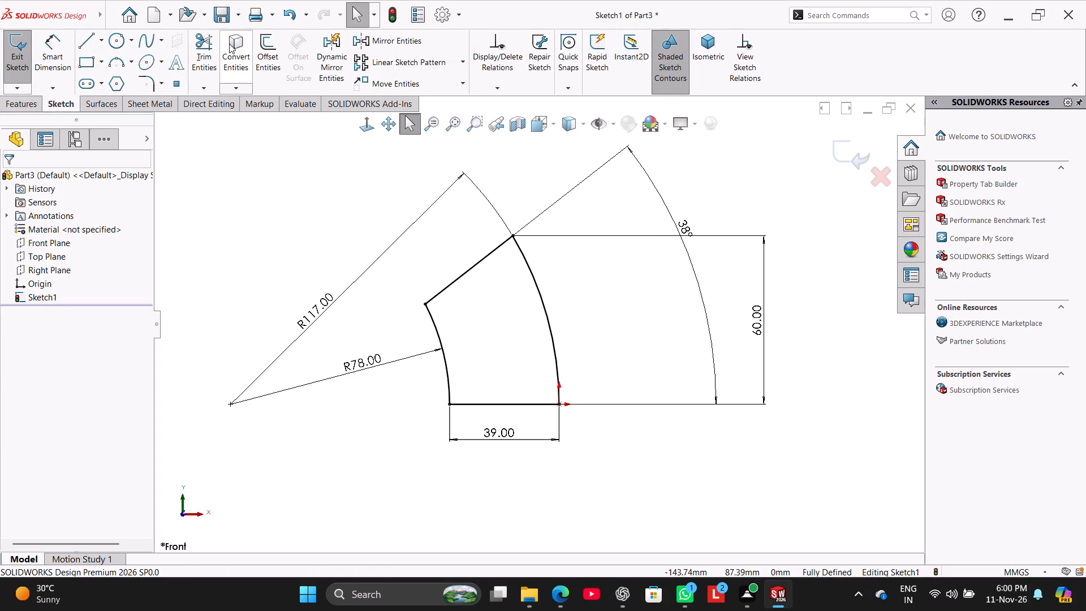
click(209, 43)
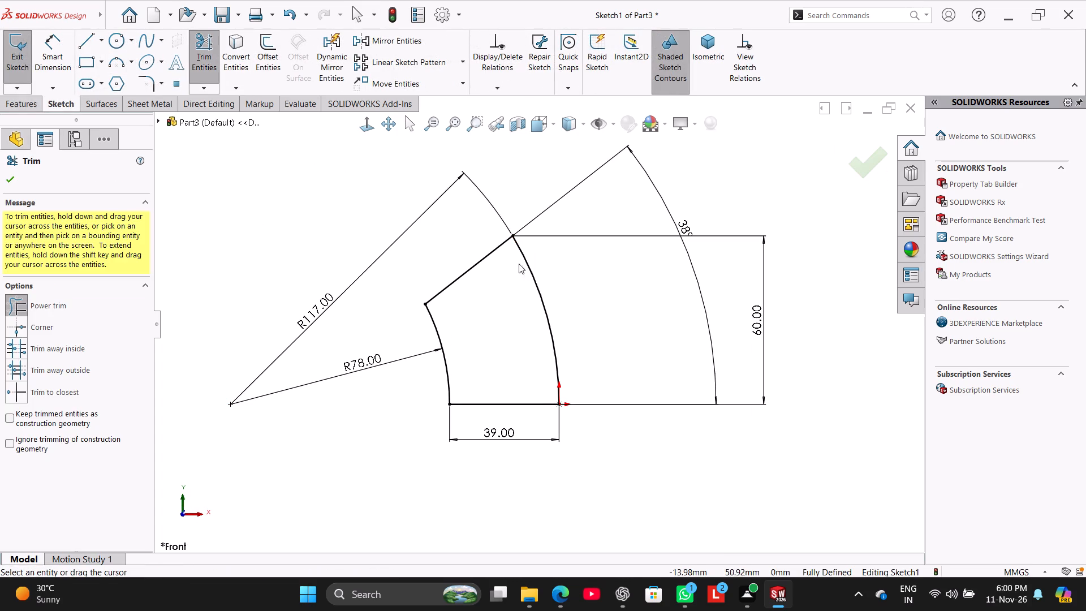
drag(493, 289, 462, 244)
drag(499, 373, 512, 410)
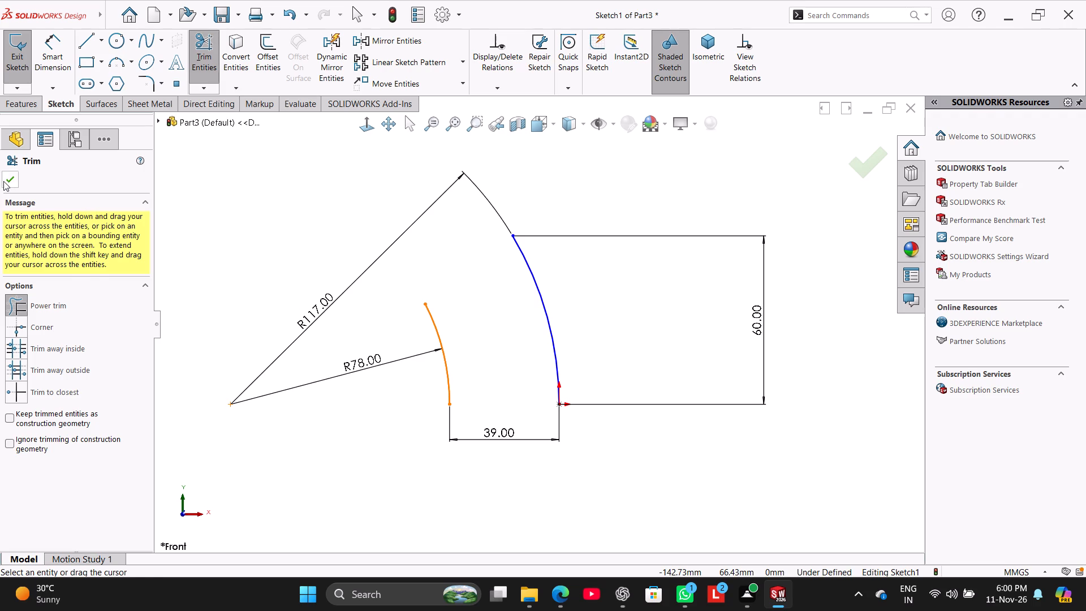
click(7, 183)
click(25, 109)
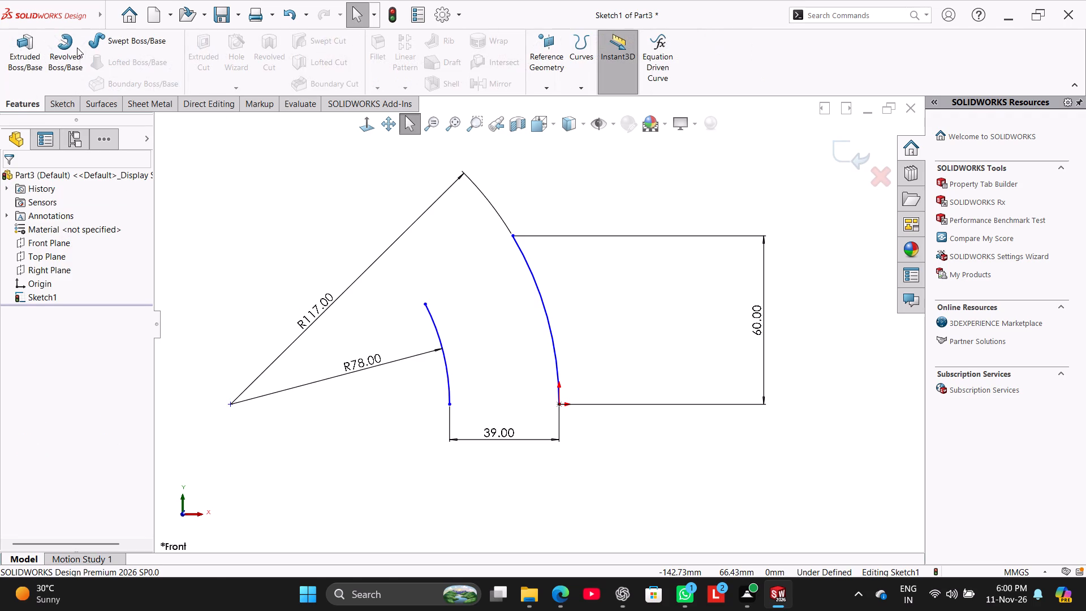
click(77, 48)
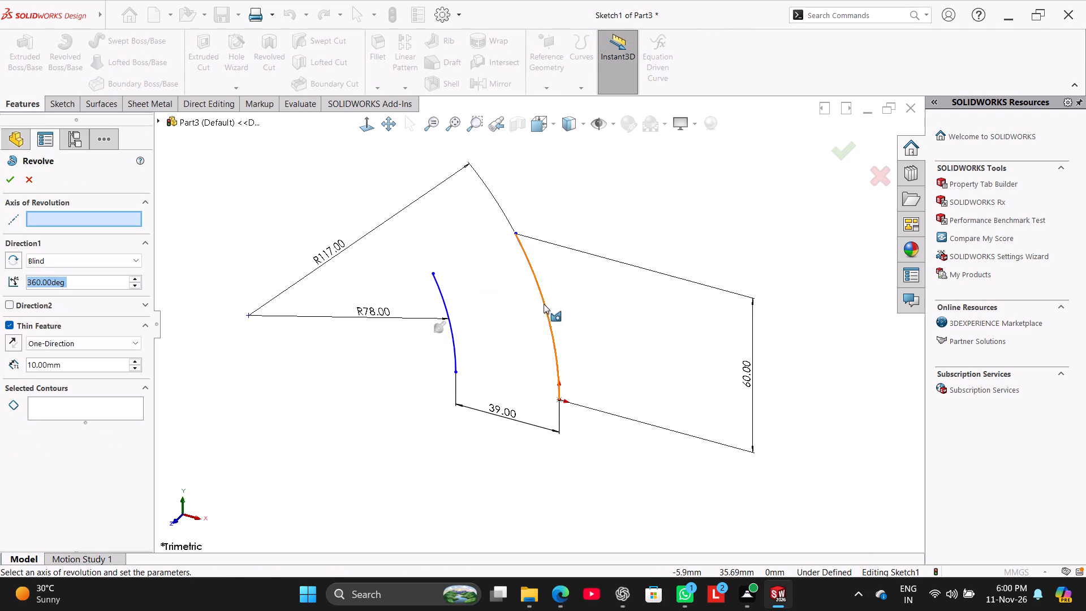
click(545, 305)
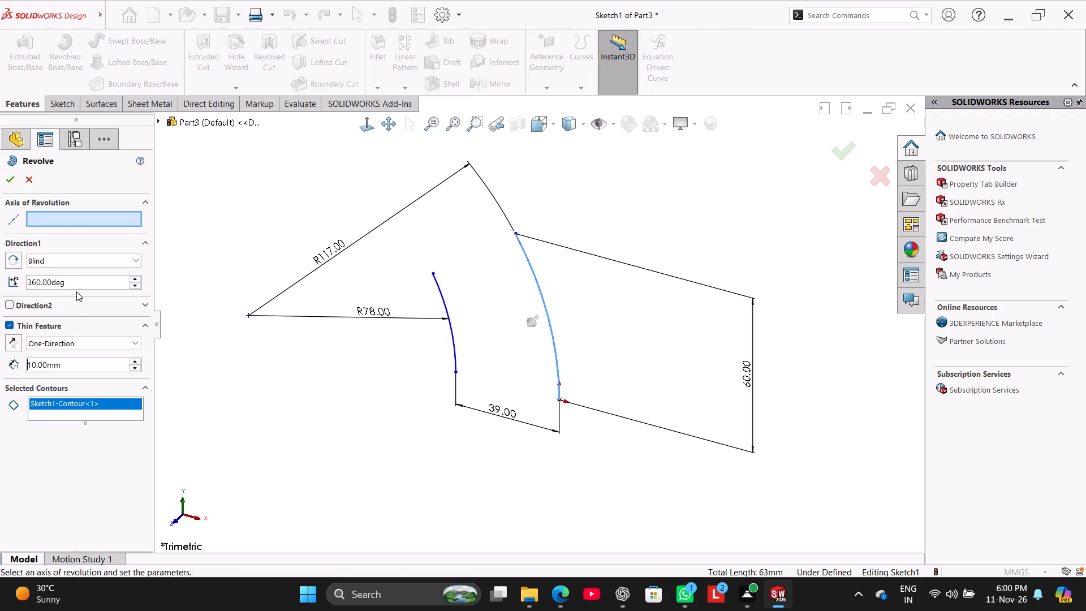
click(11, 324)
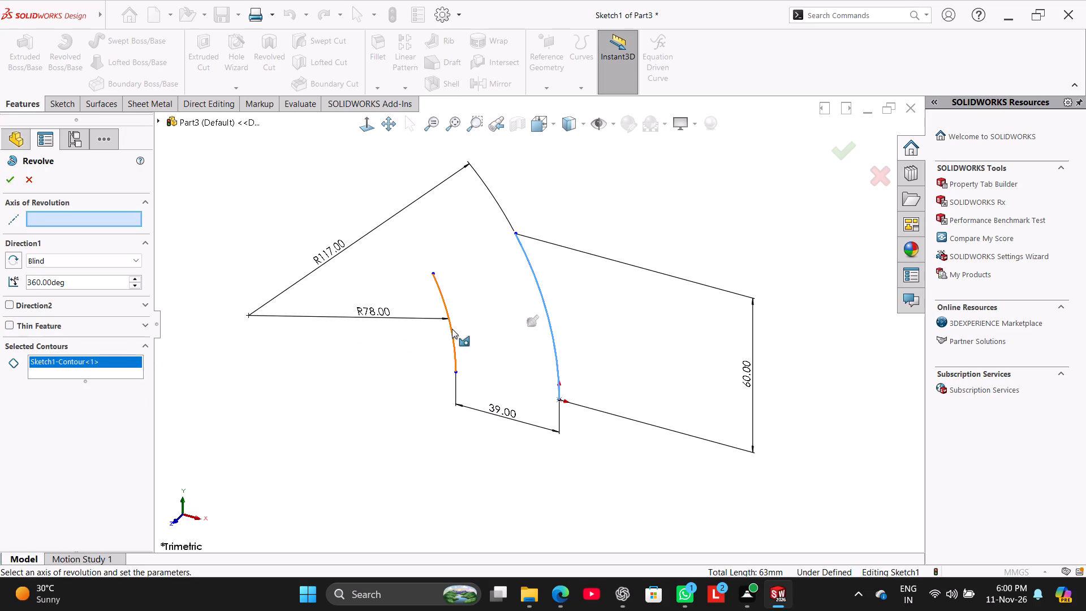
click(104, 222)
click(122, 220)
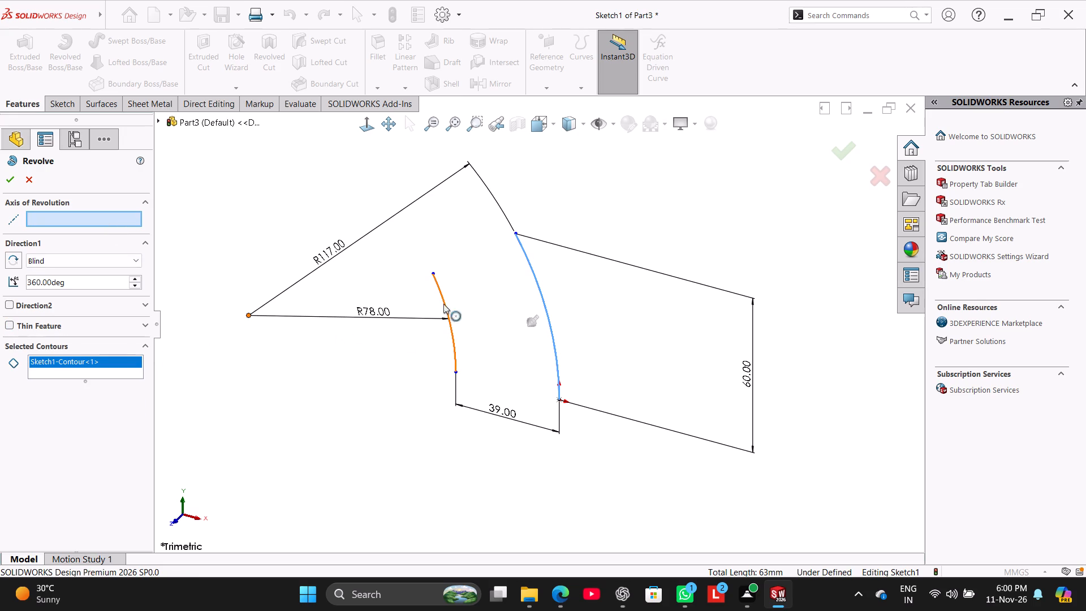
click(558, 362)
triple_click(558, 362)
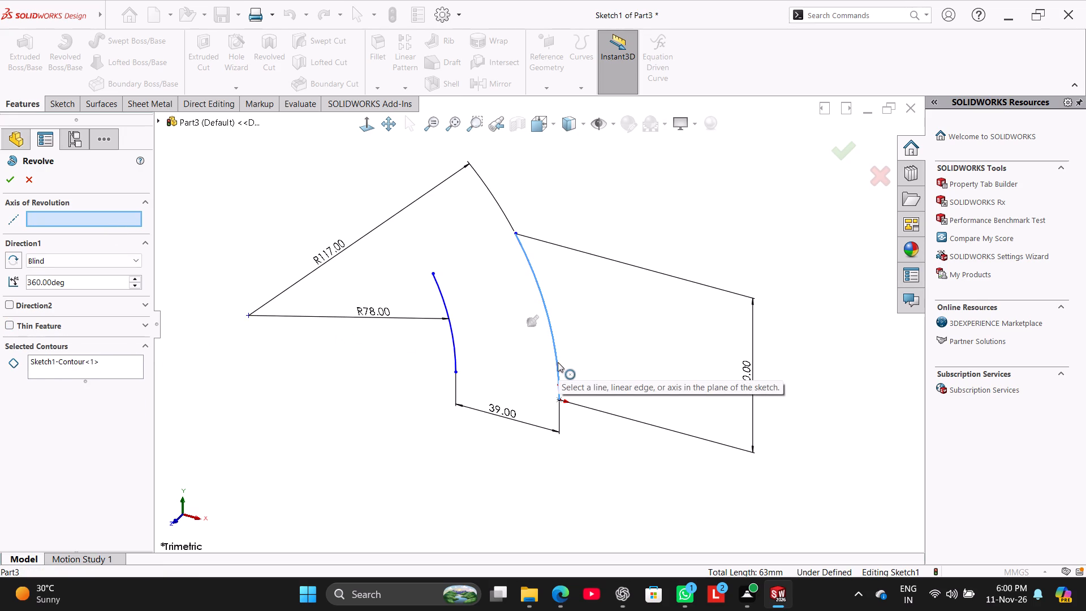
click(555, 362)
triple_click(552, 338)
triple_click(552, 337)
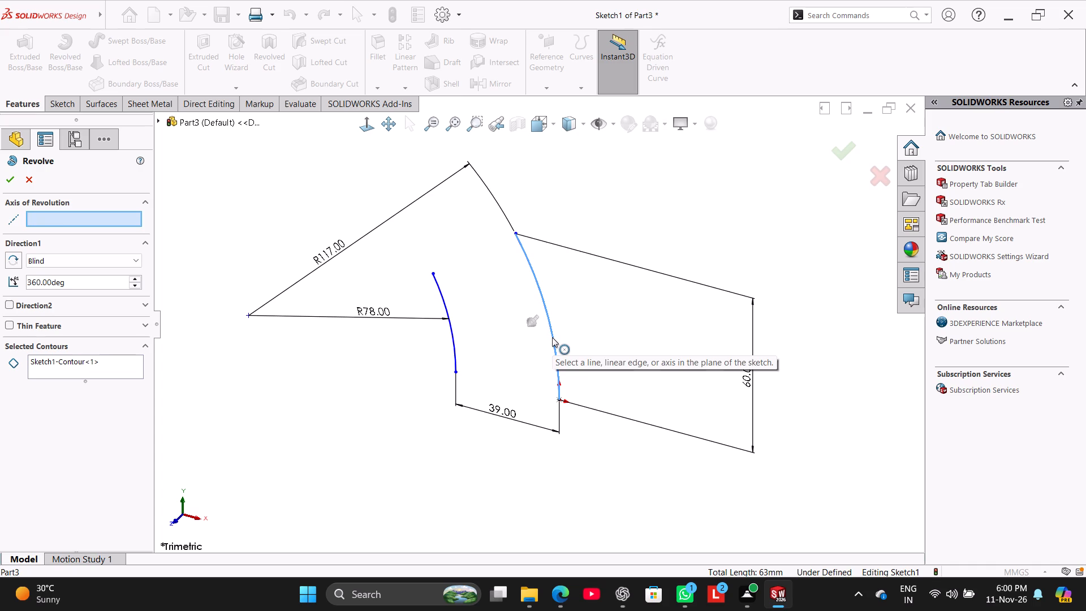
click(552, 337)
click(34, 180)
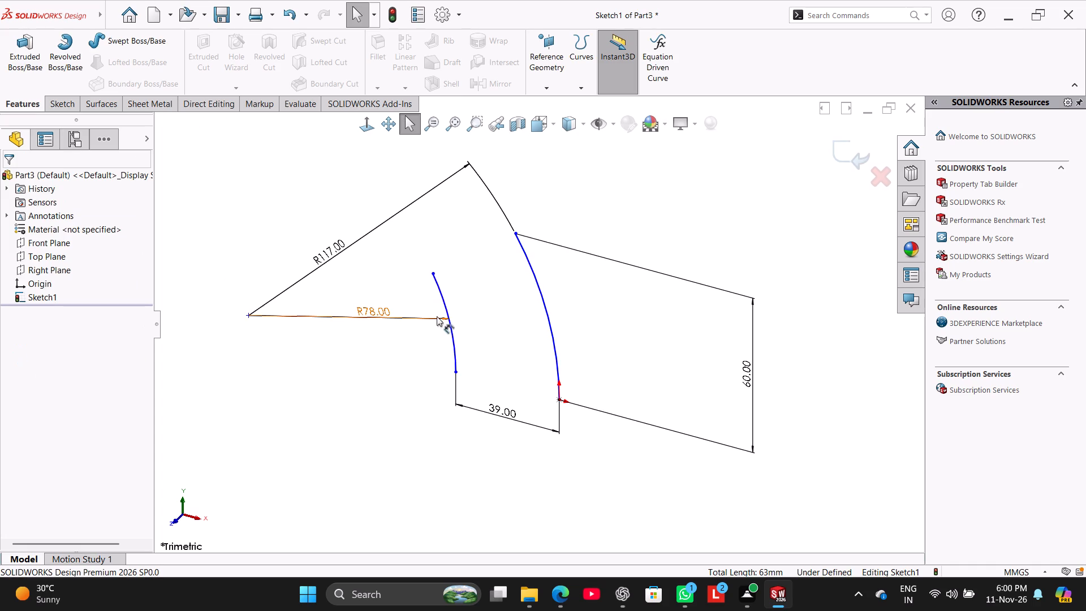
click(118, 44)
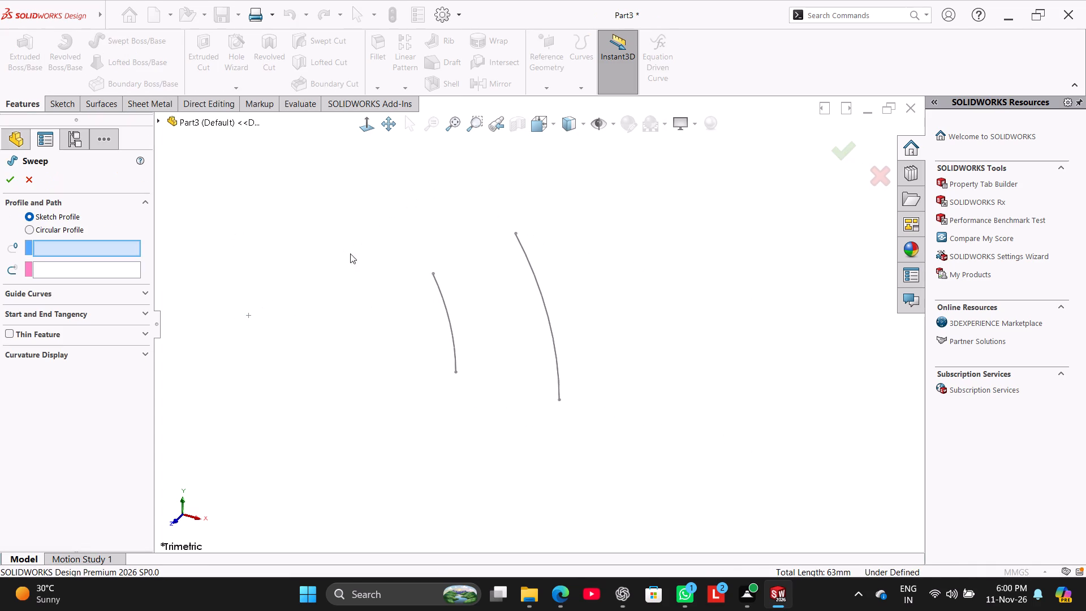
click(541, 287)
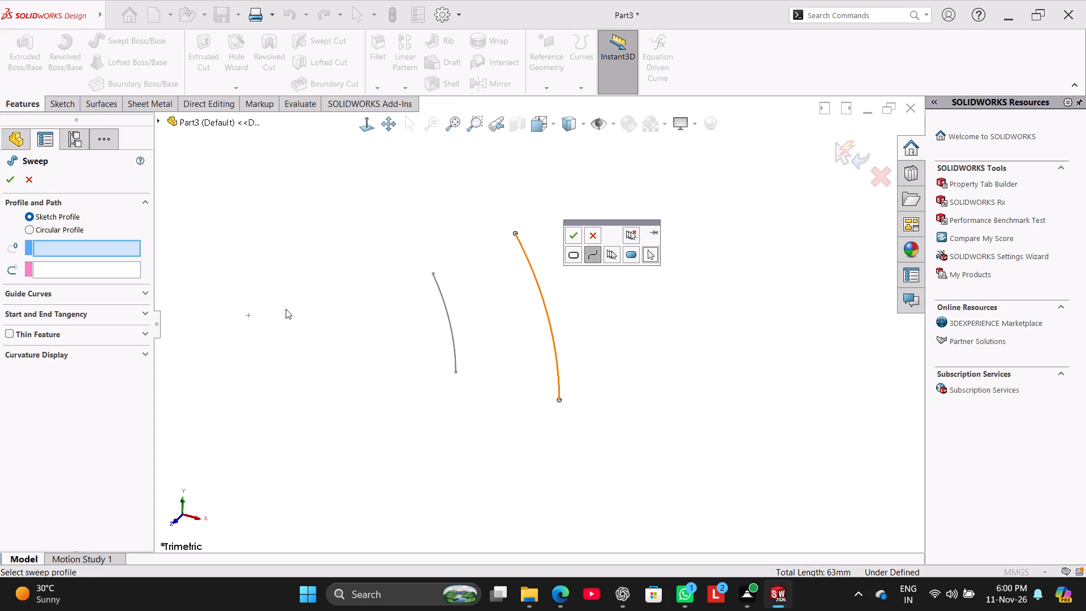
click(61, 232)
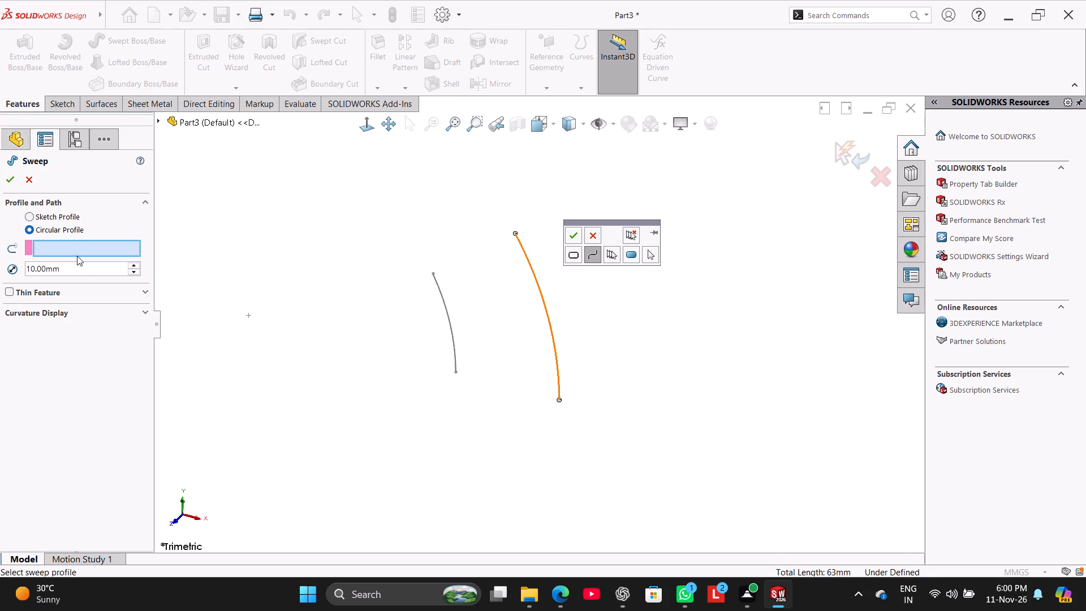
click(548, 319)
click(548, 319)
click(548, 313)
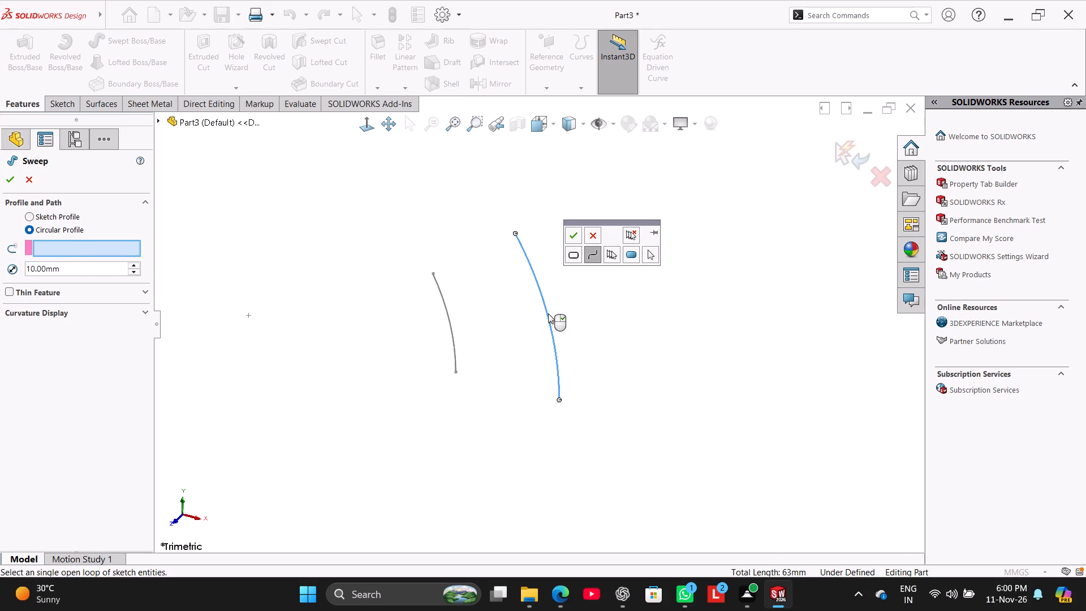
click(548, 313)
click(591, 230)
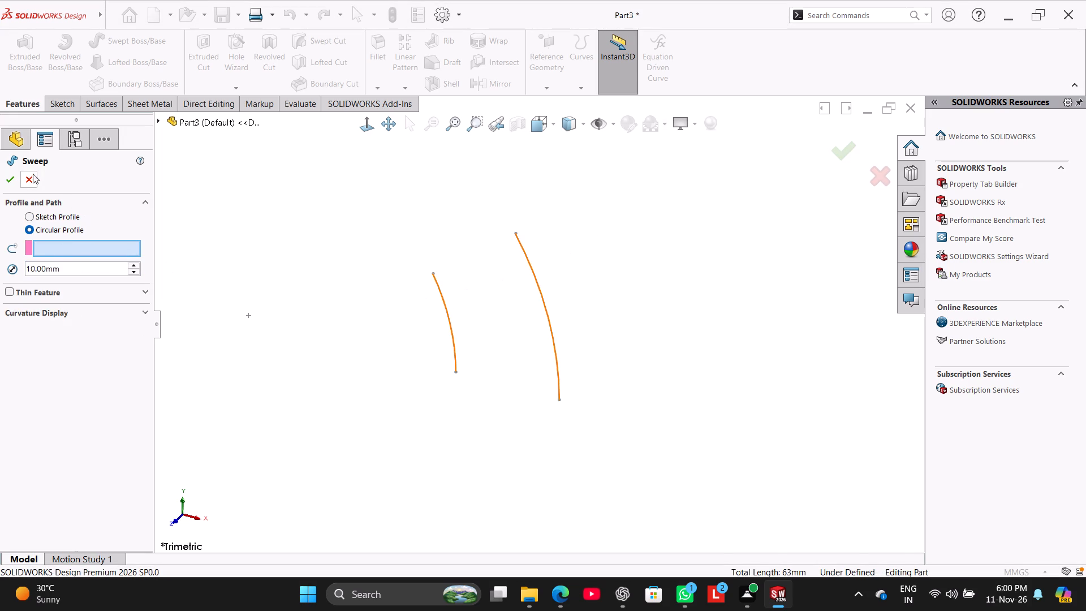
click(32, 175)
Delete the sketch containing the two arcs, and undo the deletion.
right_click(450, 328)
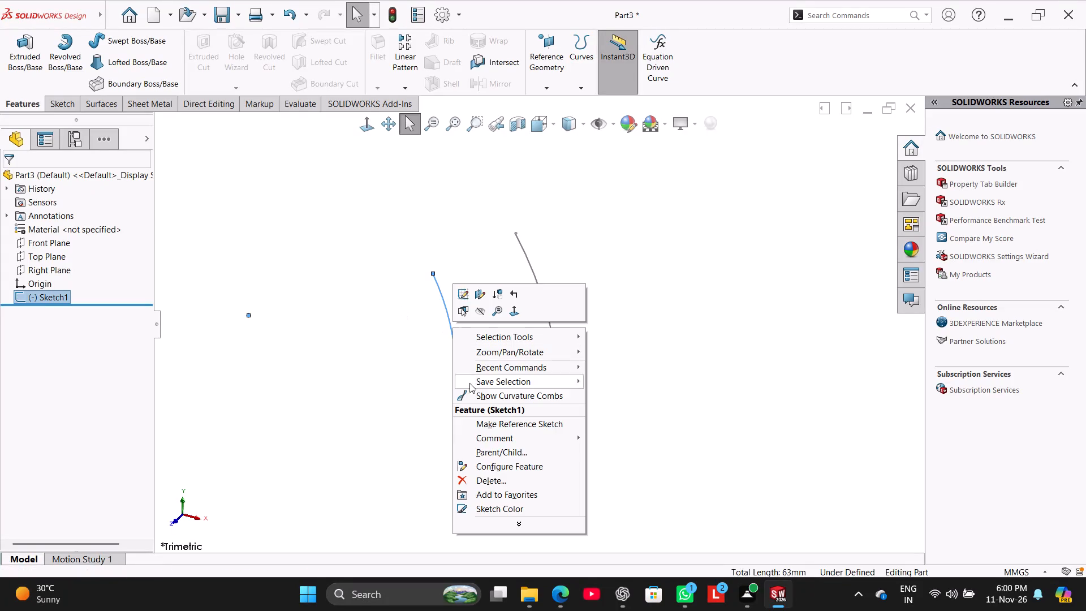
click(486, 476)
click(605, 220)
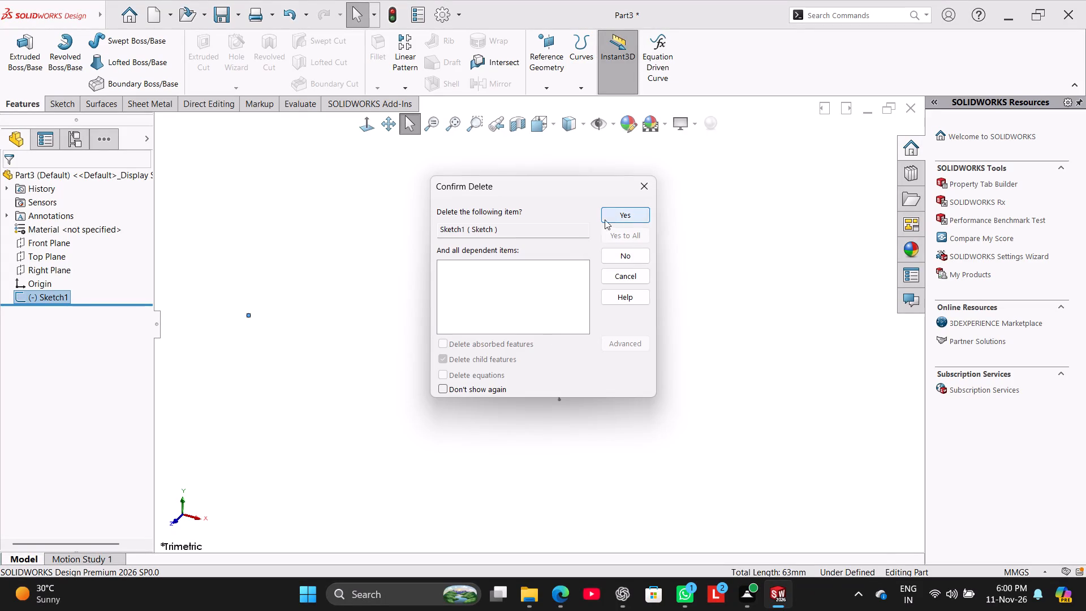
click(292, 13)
Return to editing the sketch and delete the inner 78 mm radius arc together with its associated dimensions.
click(361, 133)
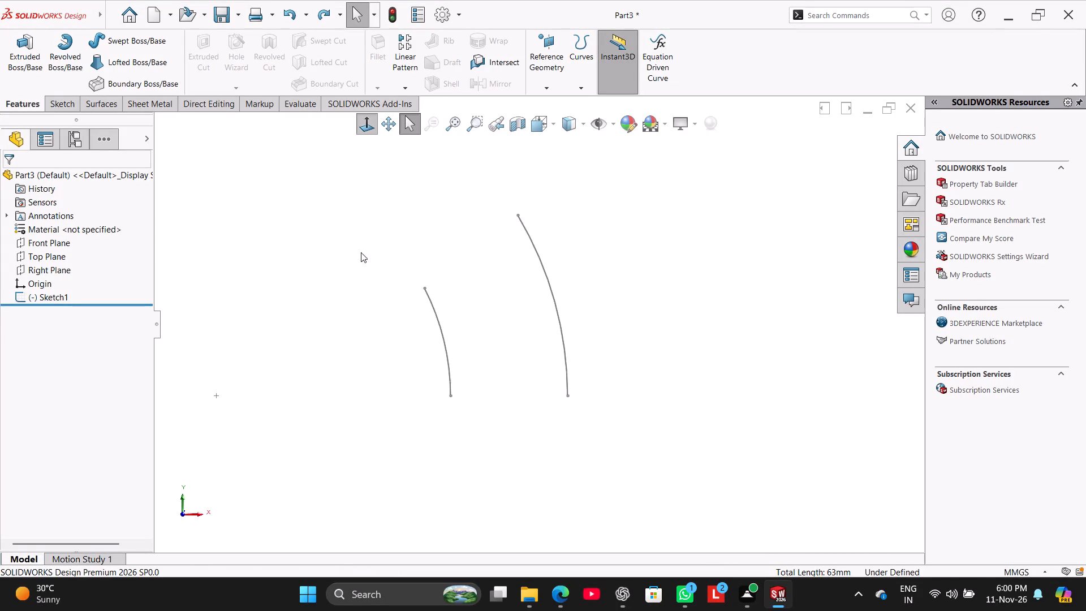
click(441, 319)
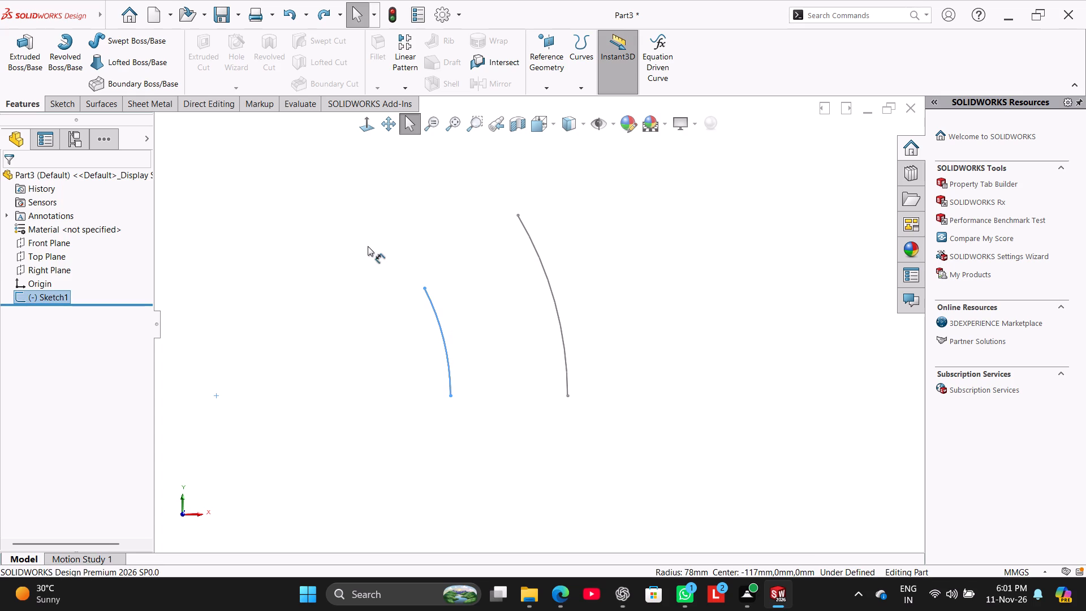
click(368, 246)
click(269, 227)
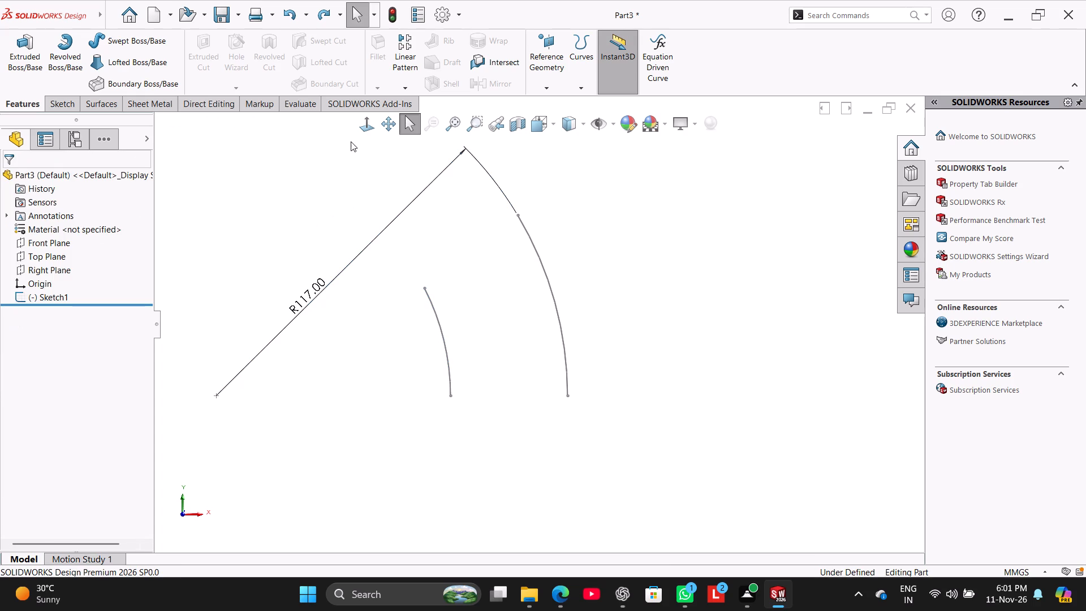
double_click(438, 312)
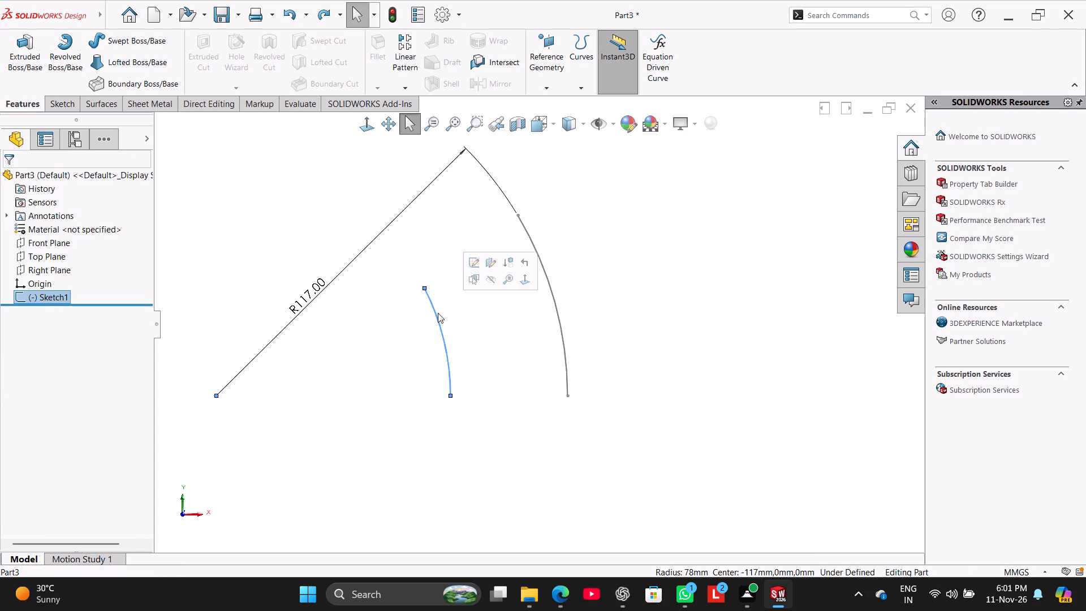
click(364, 230)
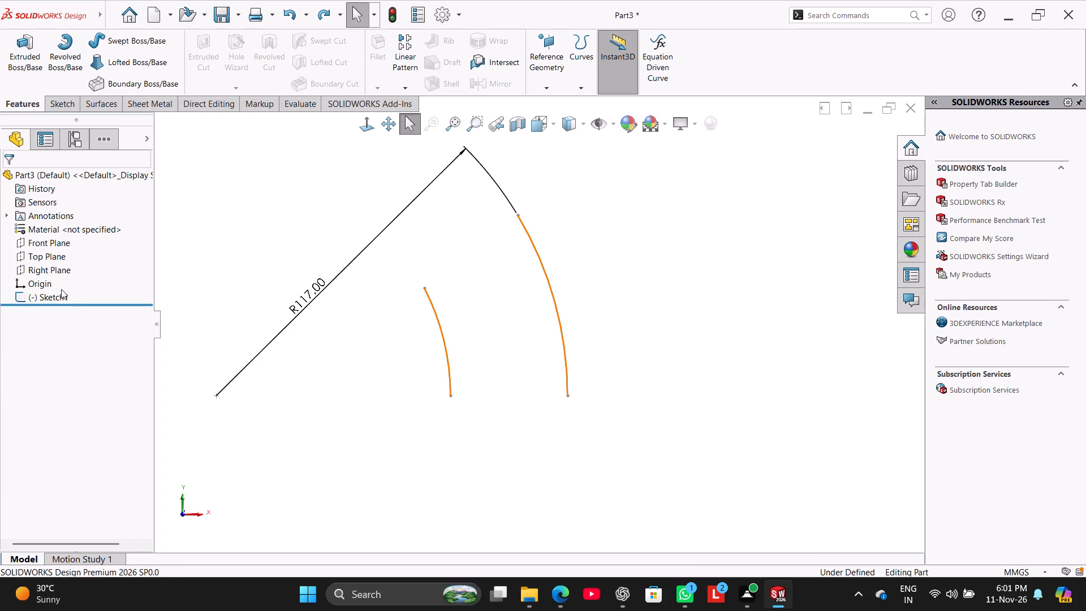
click(281, 18)
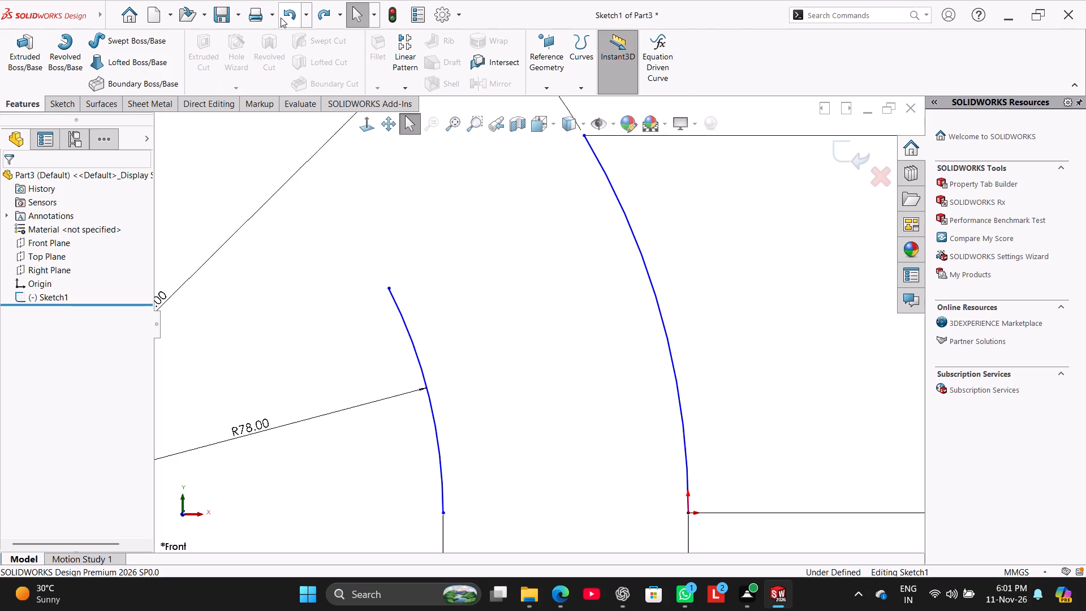
scroll(402, 275, up, 2)
right_click(455, 338)
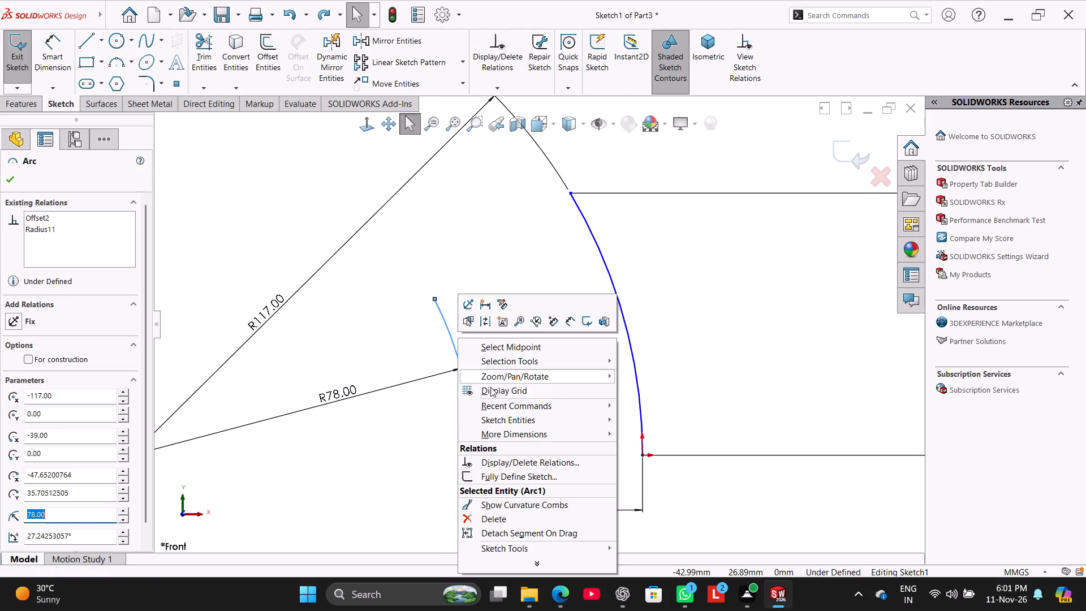
click(514, 520)
click(484, 290)
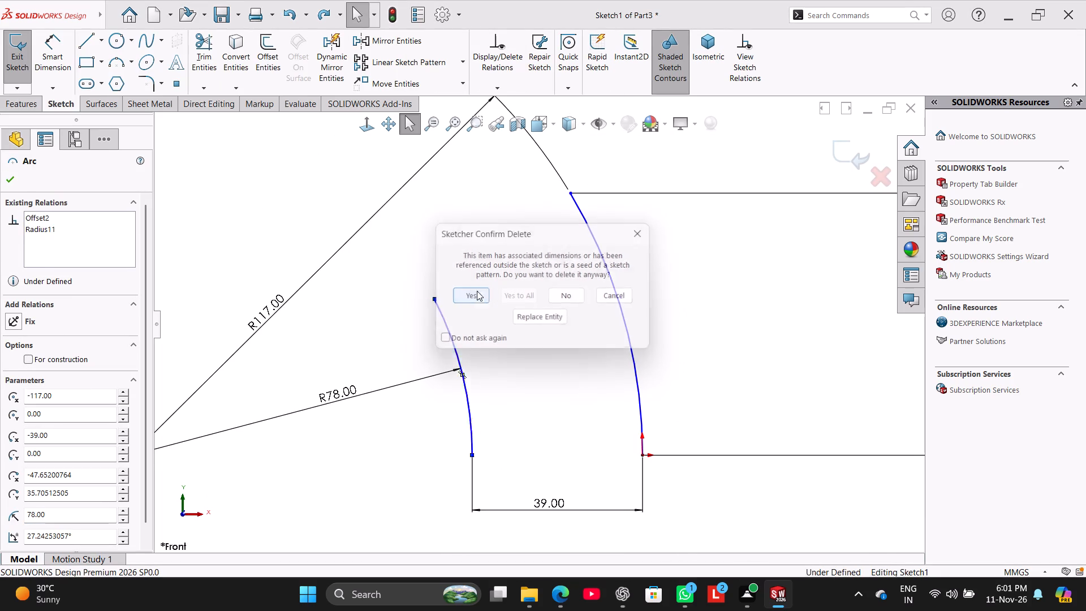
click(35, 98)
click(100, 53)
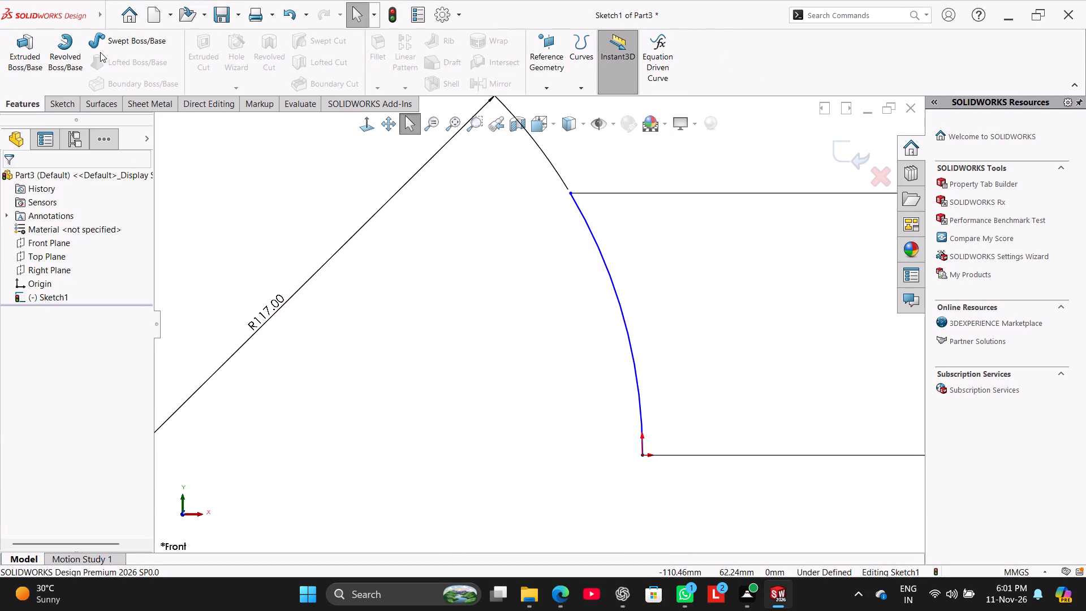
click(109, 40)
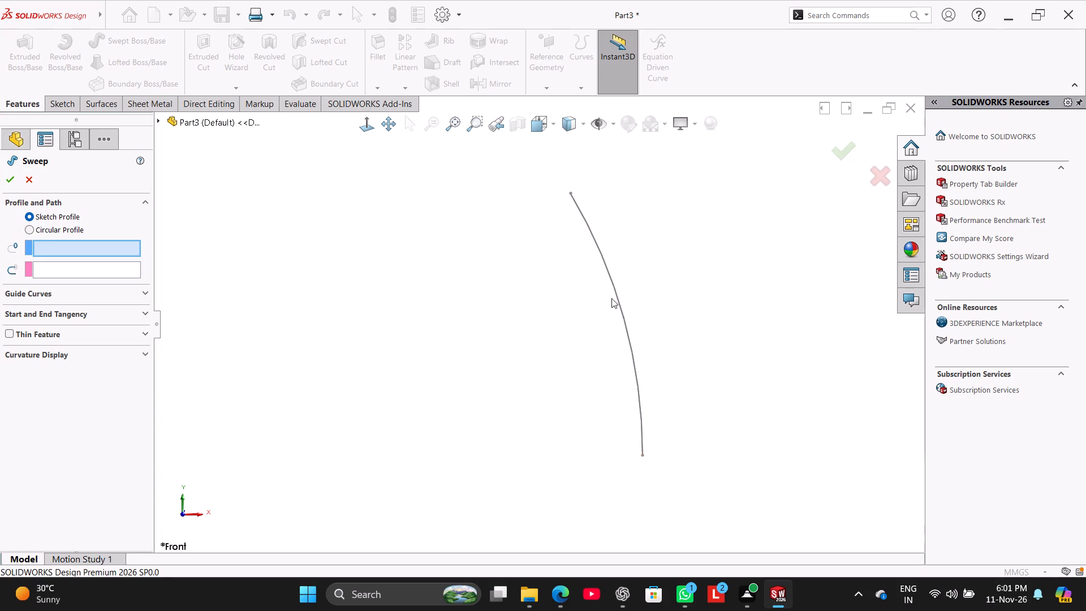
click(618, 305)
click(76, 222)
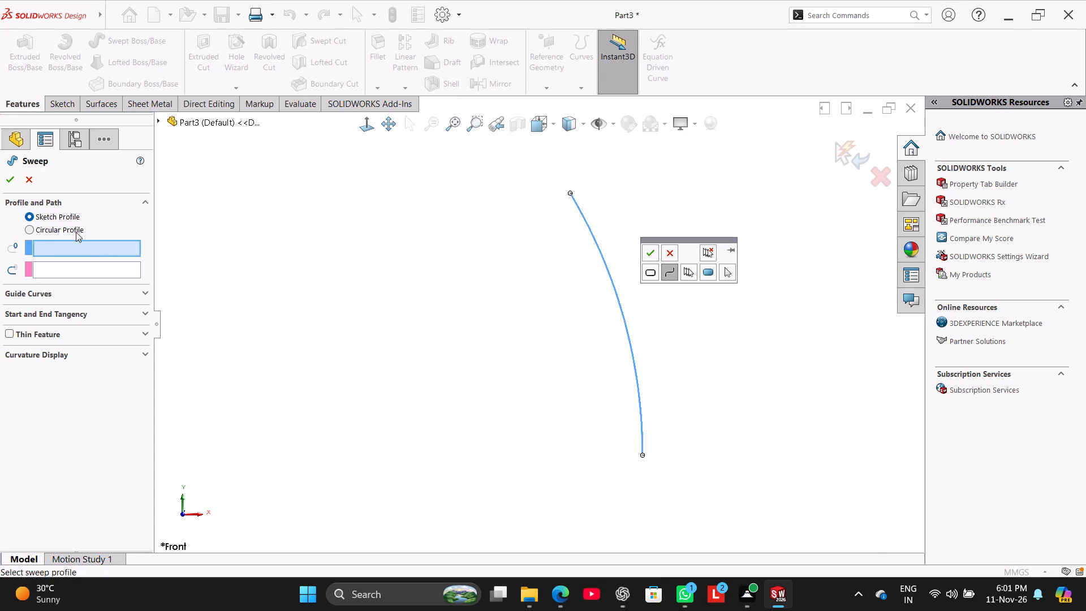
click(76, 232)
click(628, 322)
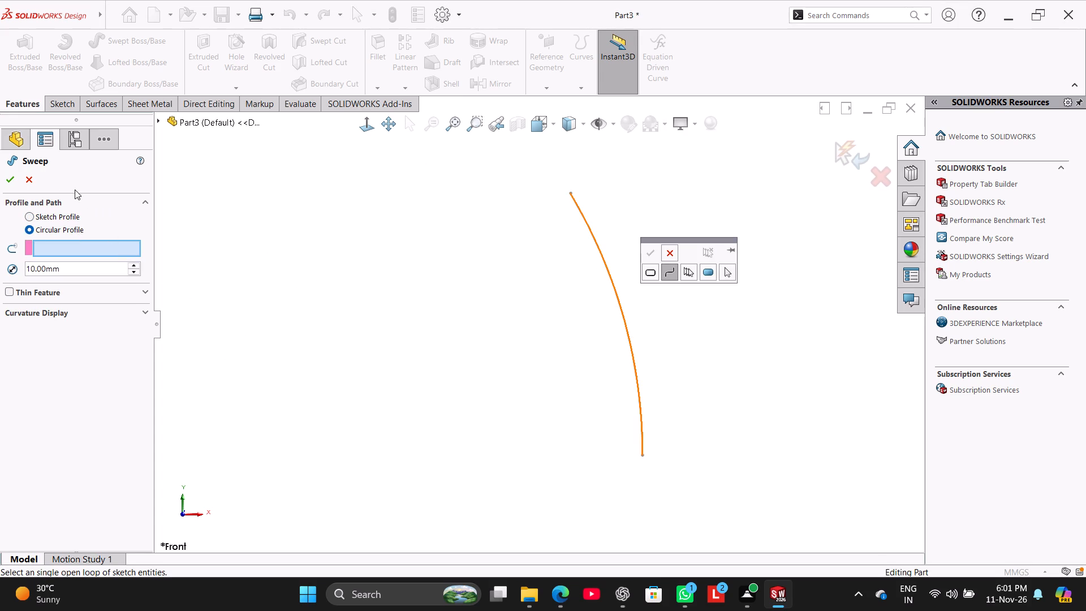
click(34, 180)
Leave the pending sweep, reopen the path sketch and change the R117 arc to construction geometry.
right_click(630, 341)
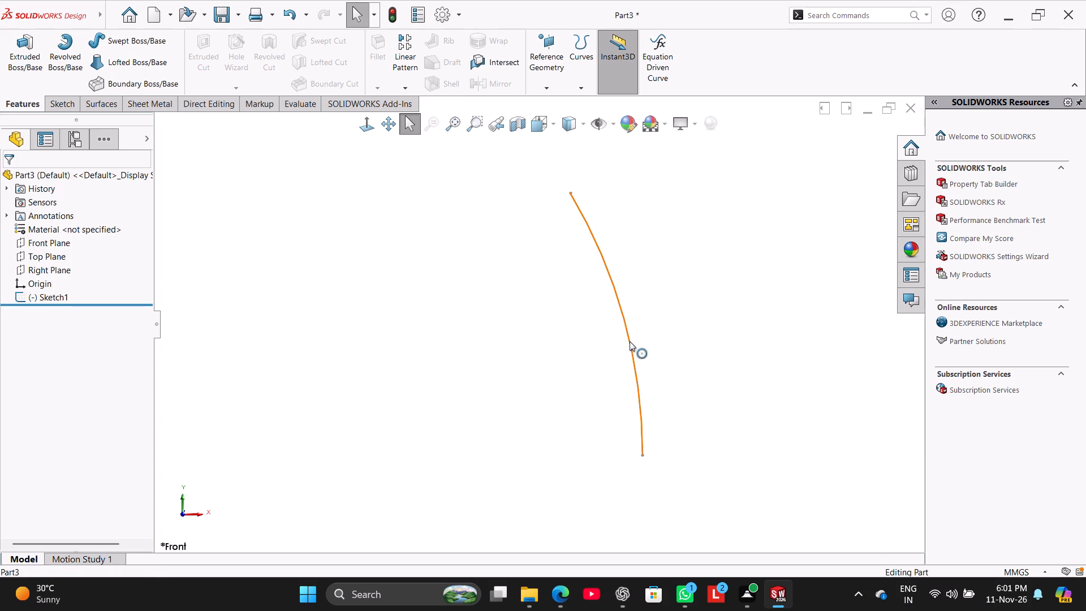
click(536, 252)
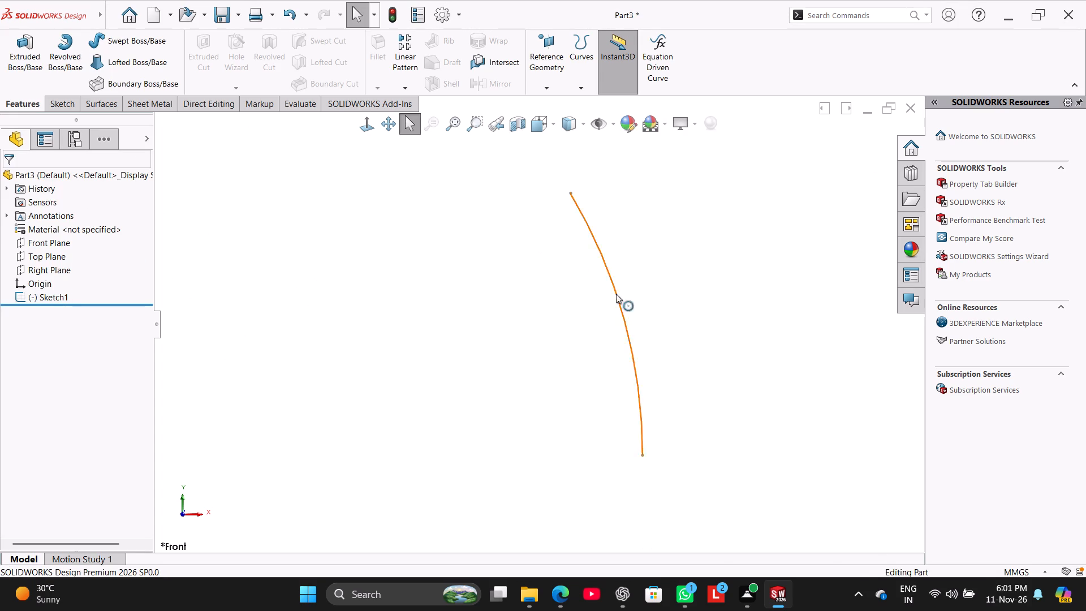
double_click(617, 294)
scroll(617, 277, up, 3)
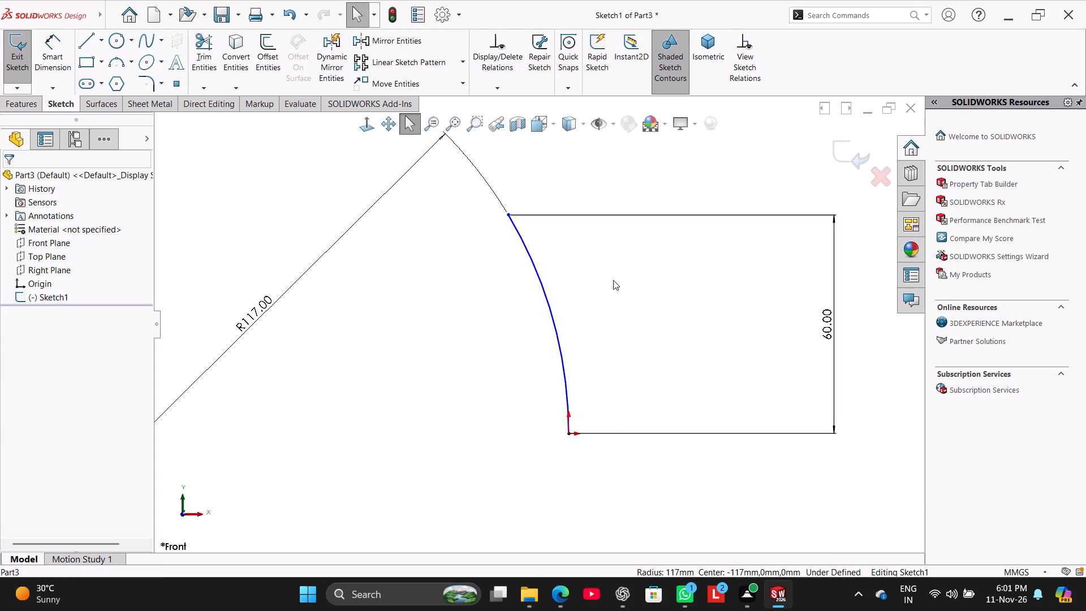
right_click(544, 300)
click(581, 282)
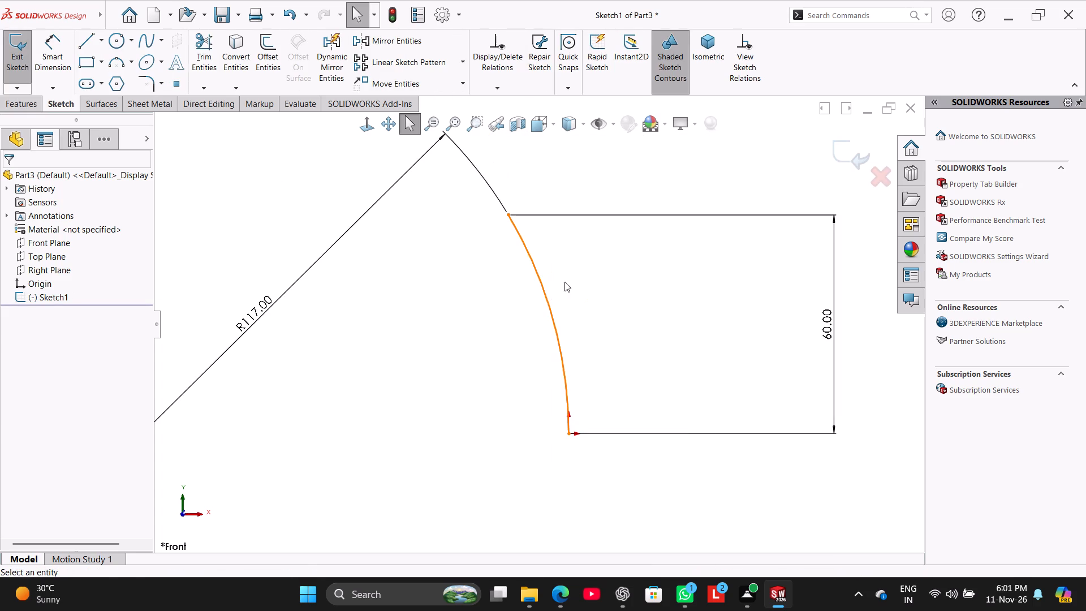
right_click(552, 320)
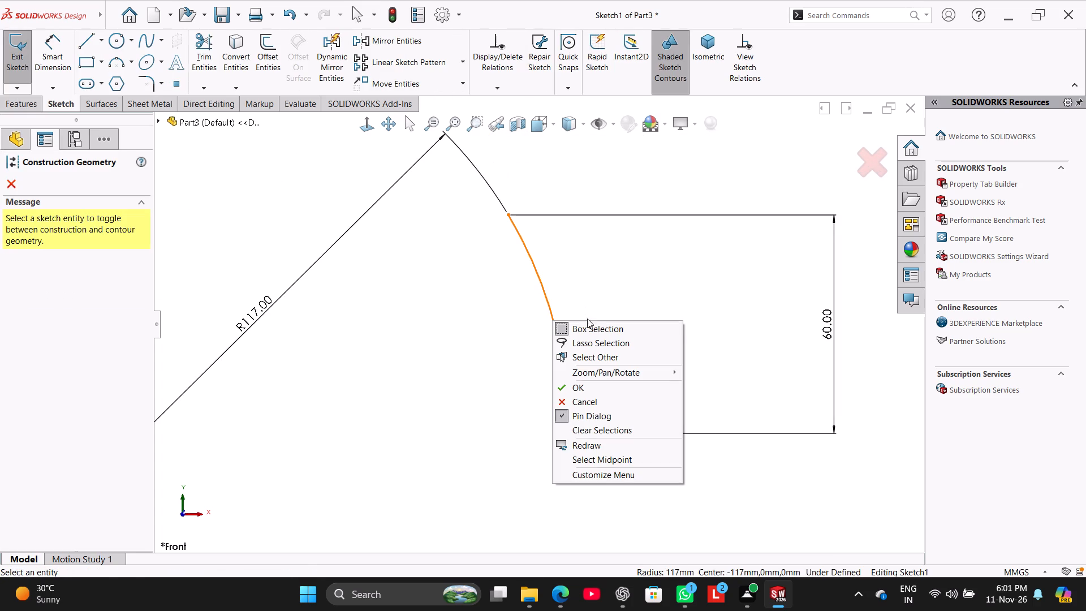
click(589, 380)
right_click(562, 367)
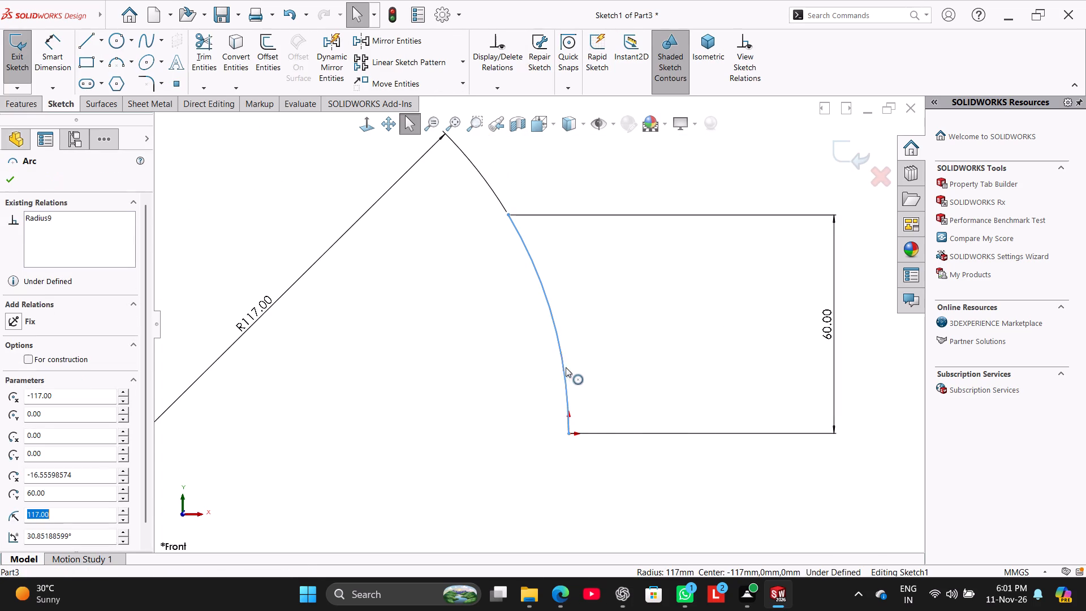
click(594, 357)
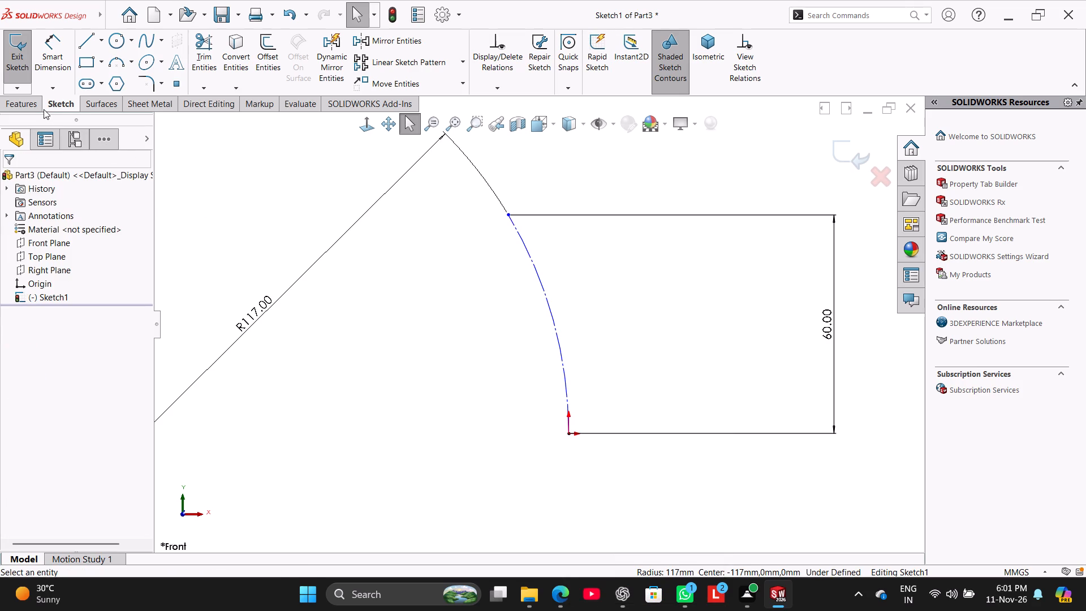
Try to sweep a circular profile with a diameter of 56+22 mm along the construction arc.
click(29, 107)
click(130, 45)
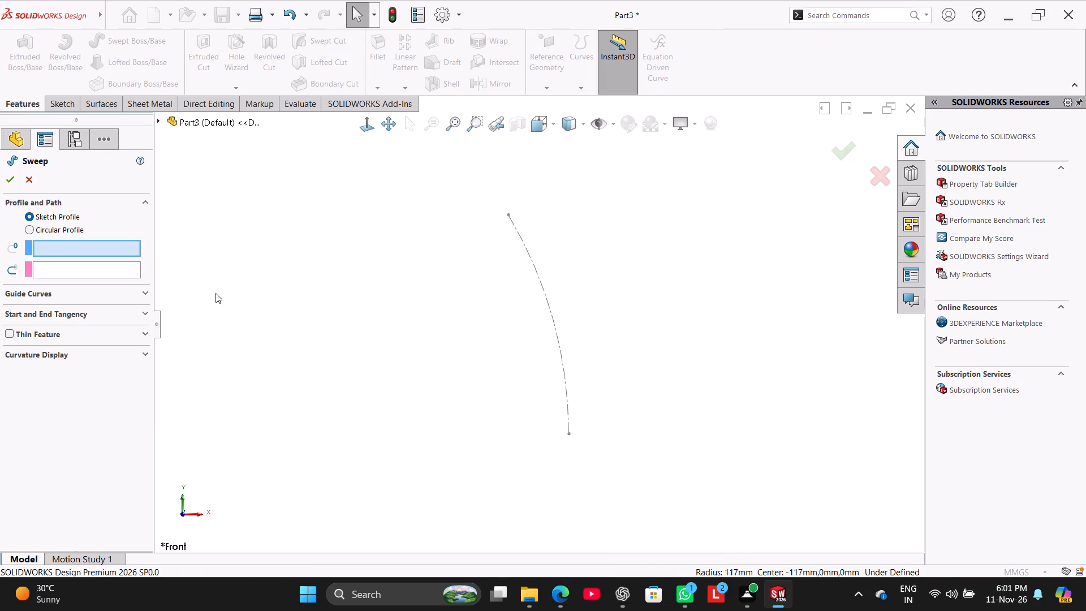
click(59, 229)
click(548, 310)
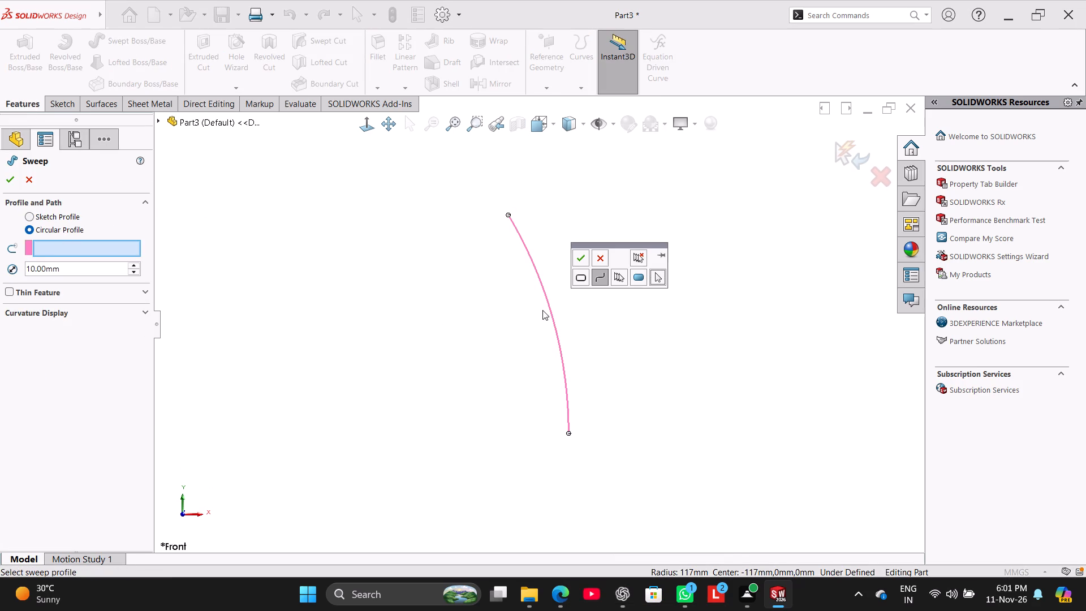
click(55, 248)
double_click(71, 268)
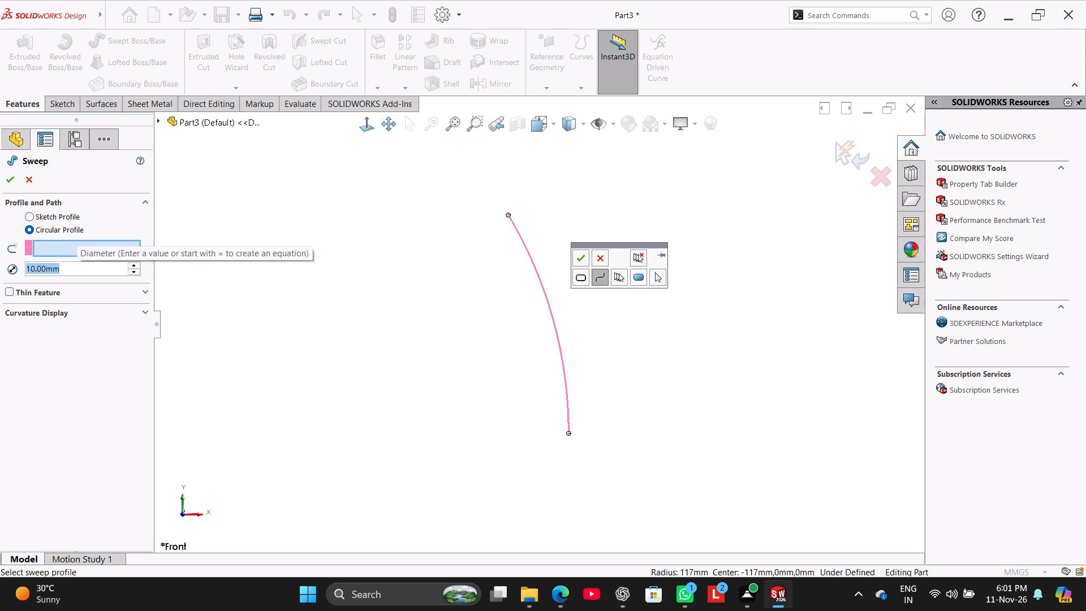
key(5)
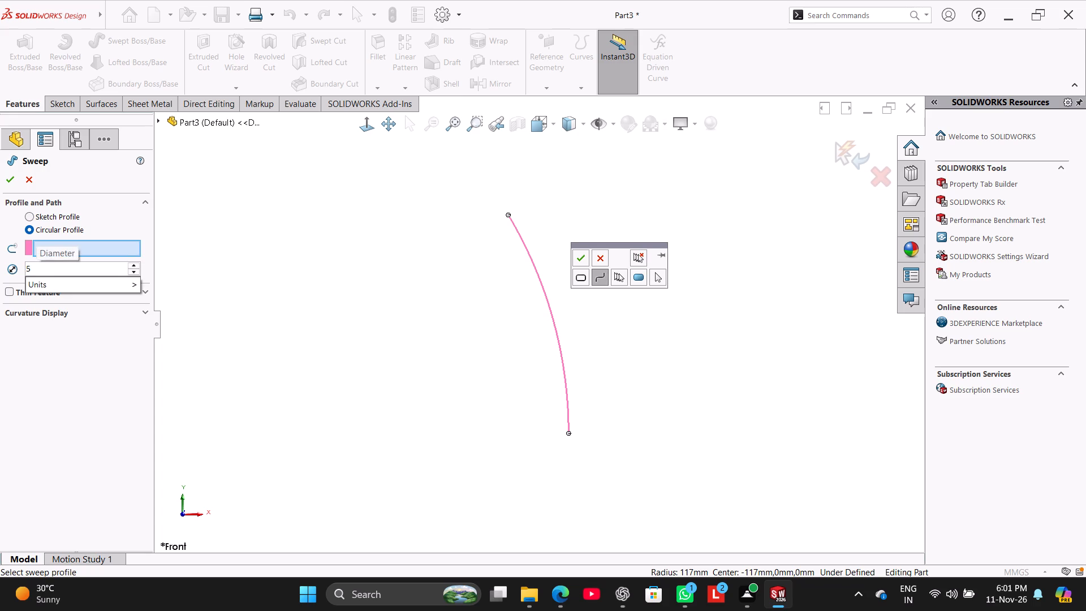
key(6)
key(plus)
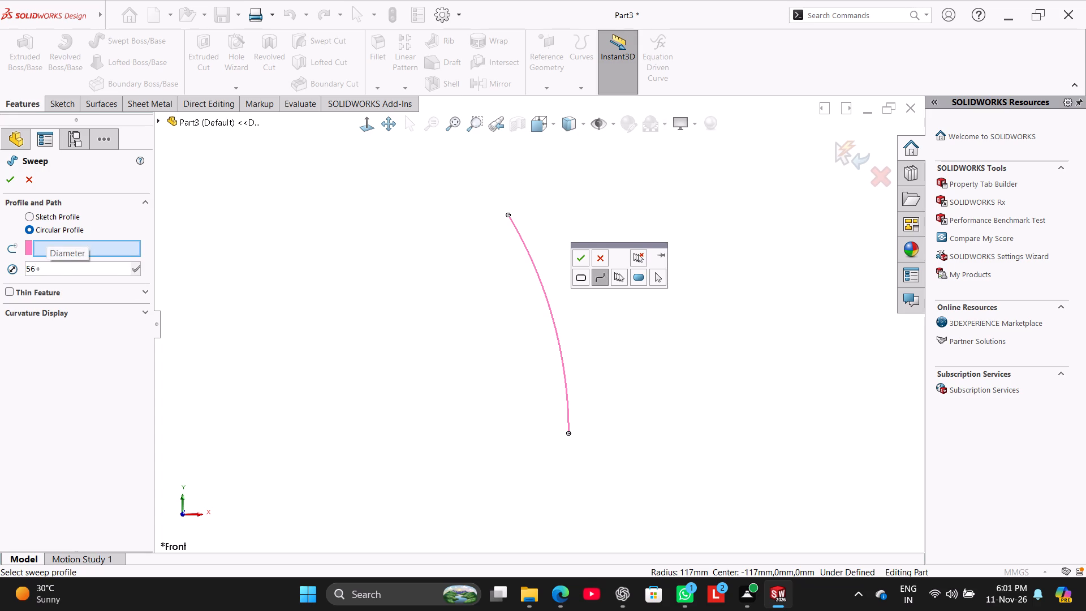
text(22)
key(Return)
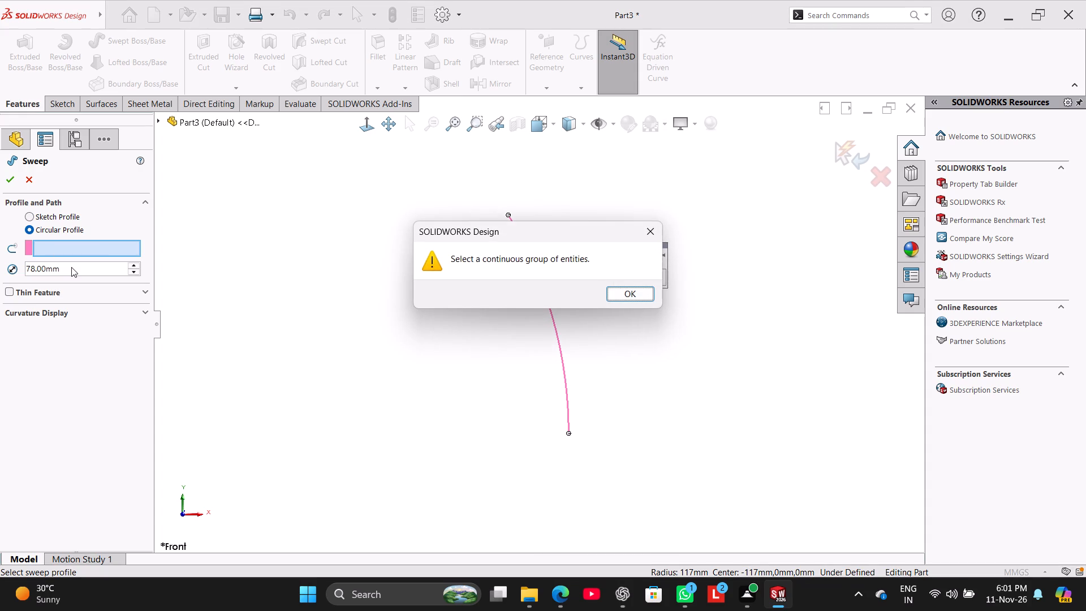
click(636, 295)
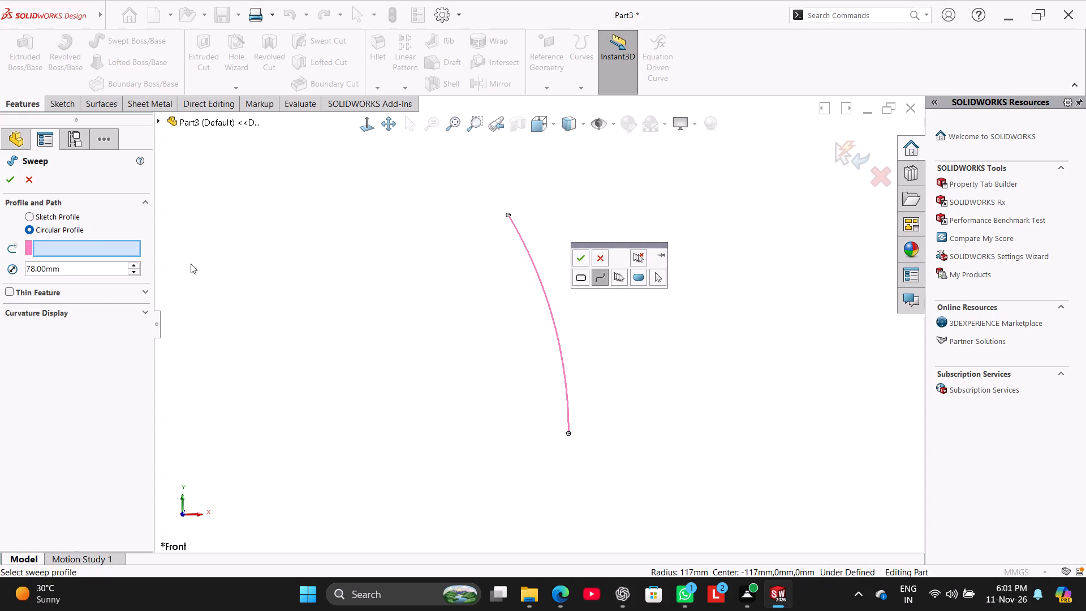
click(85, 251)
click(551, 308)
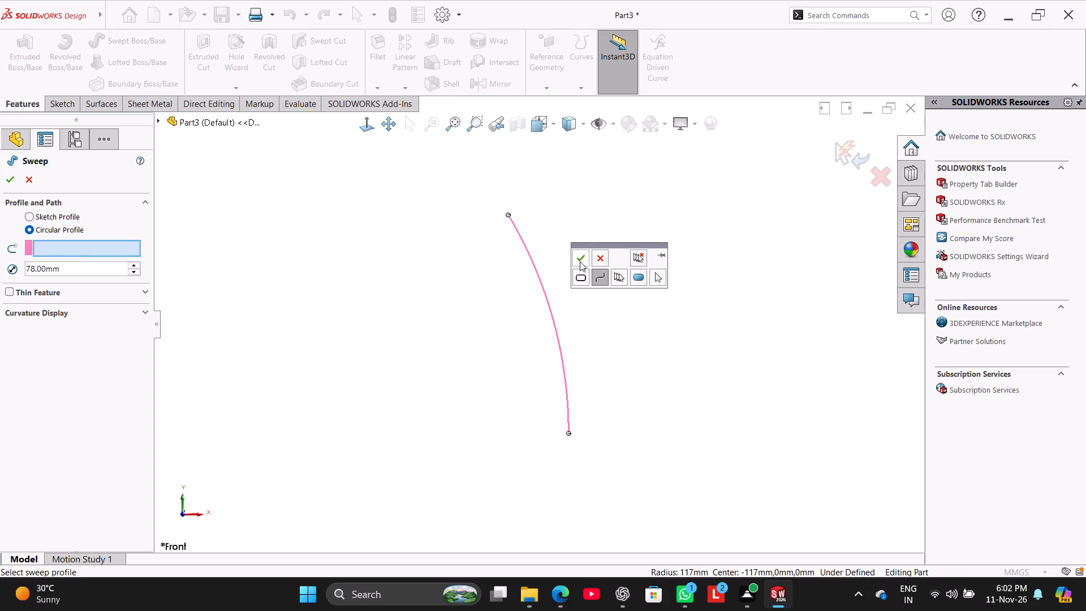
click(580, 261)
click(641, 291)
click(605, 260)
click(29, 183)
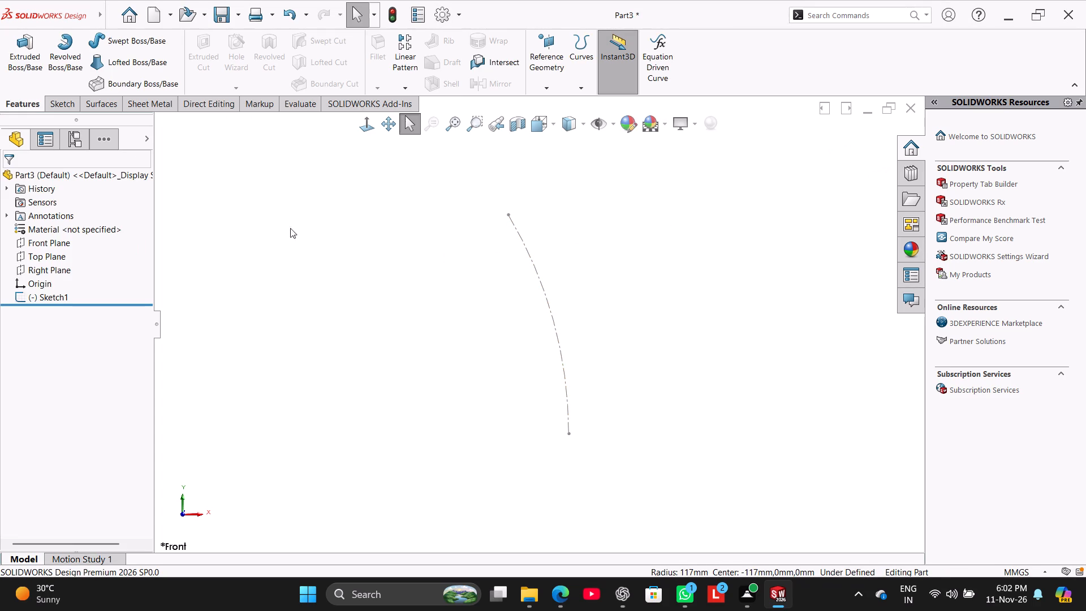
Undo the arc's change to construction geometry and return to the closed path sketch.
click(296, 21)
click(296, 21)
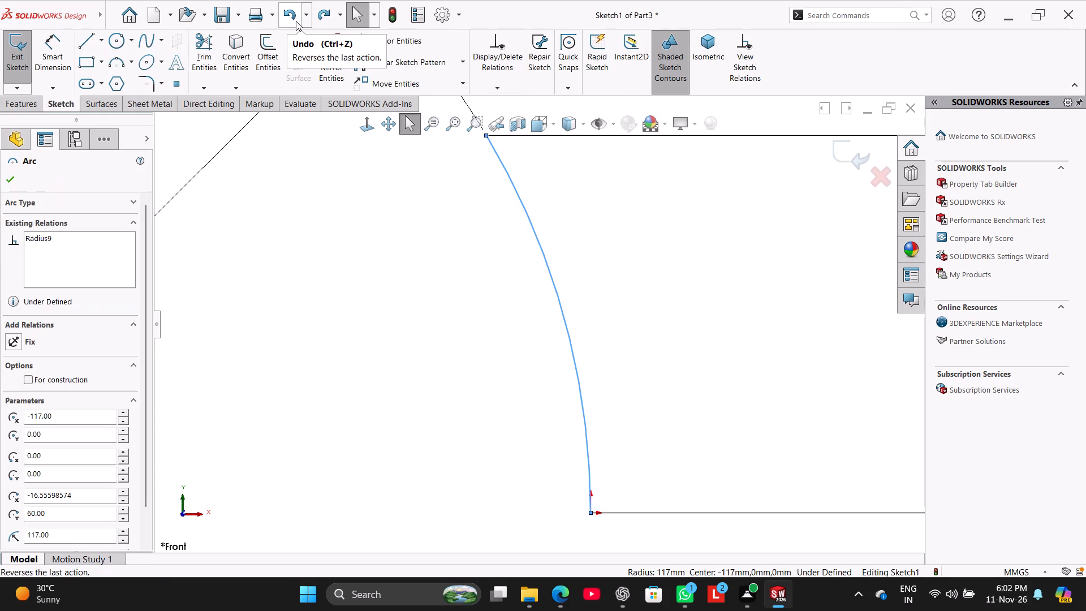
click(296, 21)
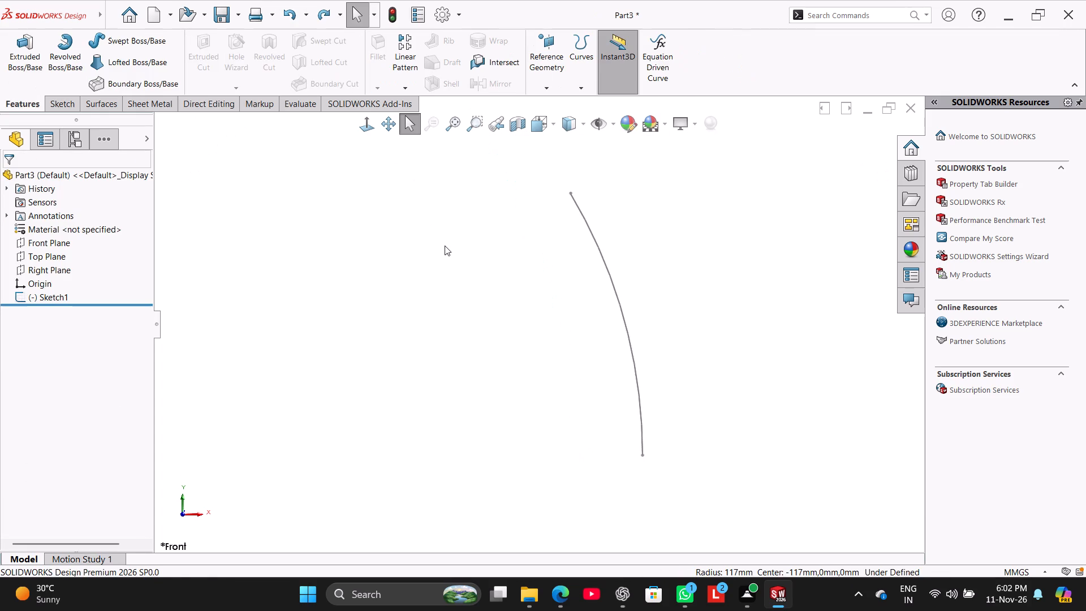
Sweep a circular profile along the R117 arc, with the diameter set to 56+22 (78 mm).
scroll(445, 246, up, 2)
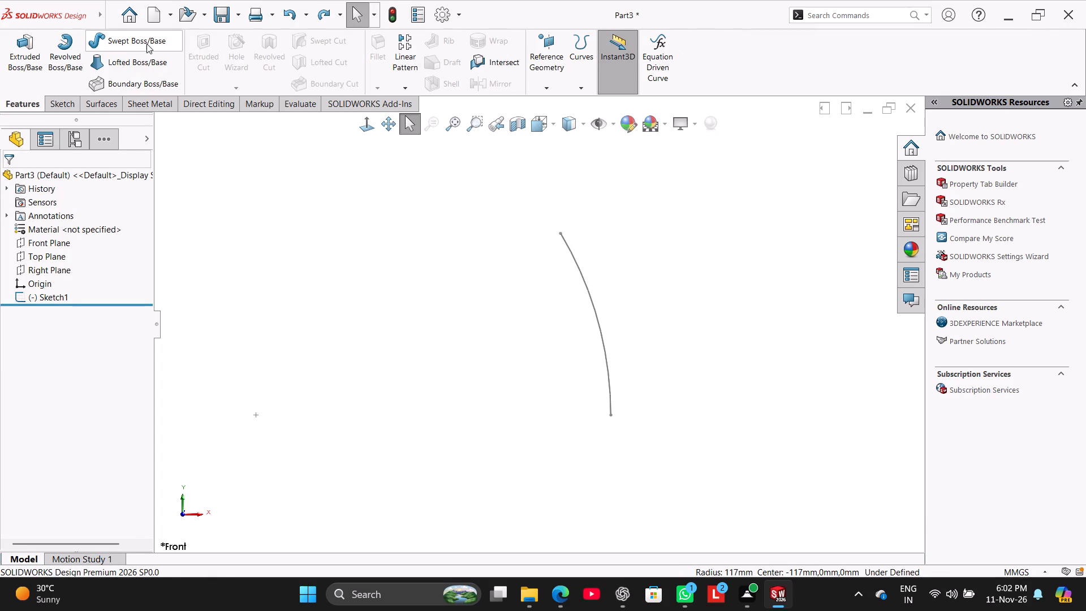
click(146, 44)
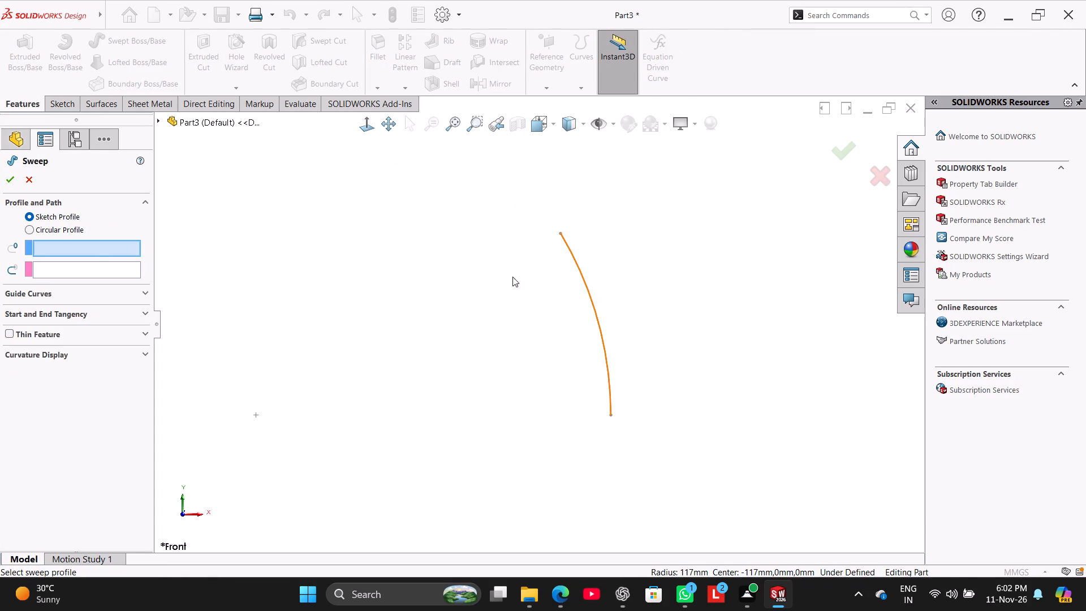
click(50, 229)
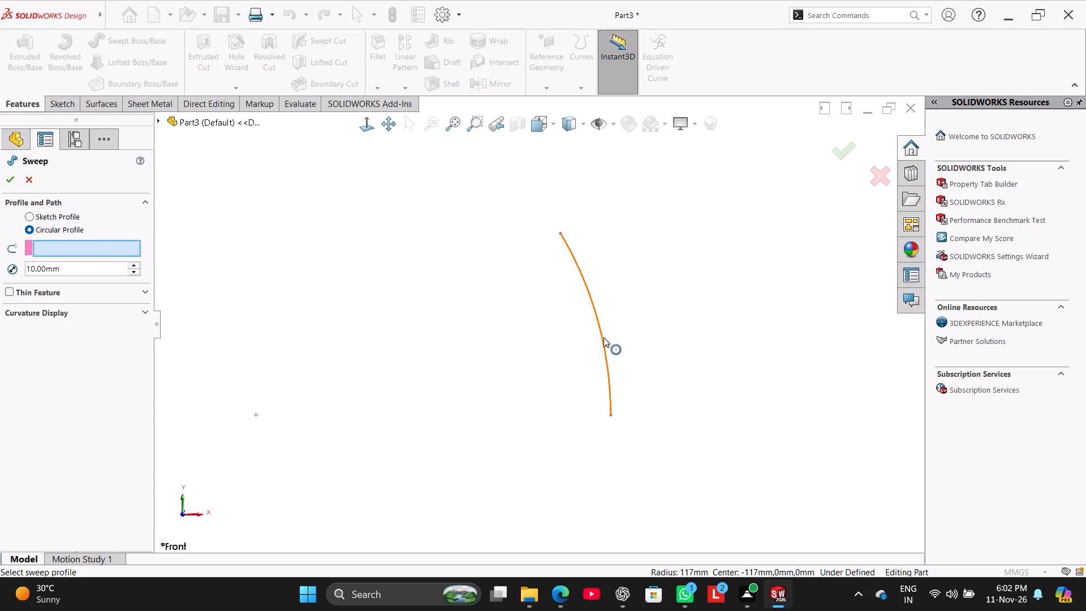
click(604, 337)
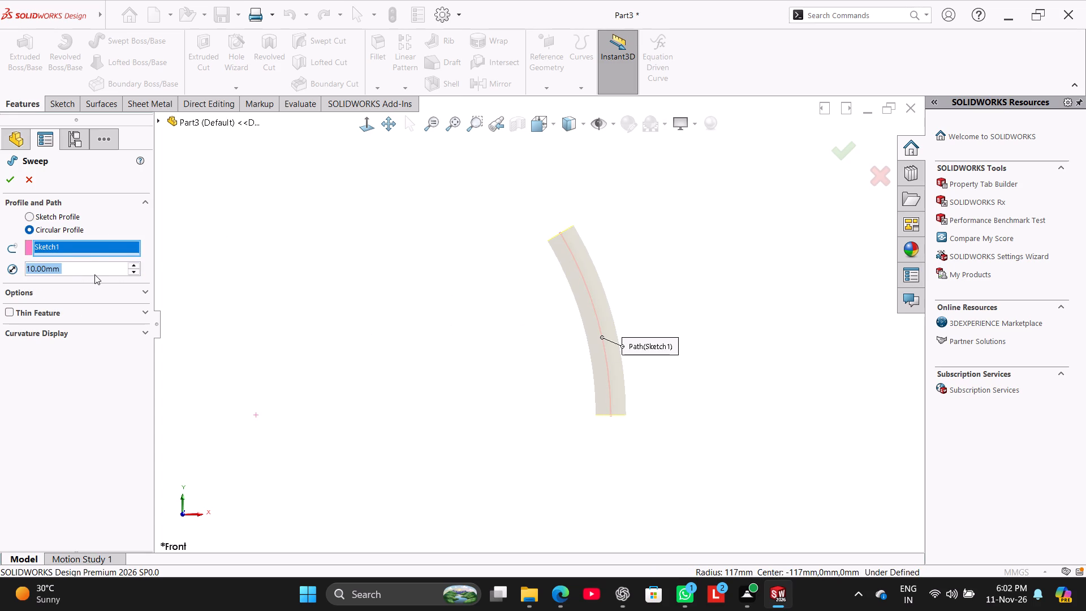
text(56)
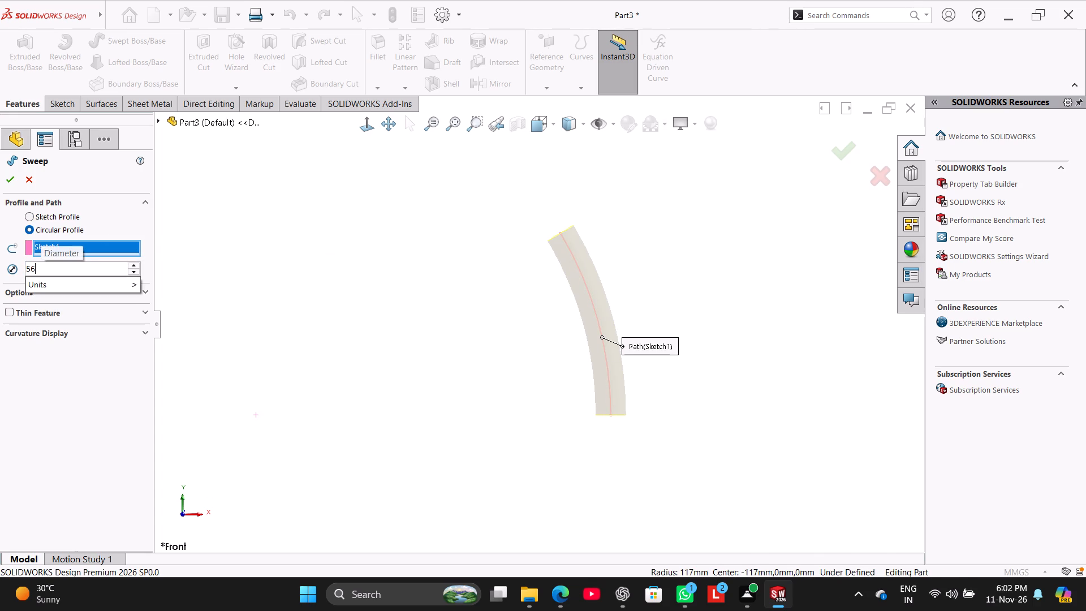
text(+22)
key(Return)
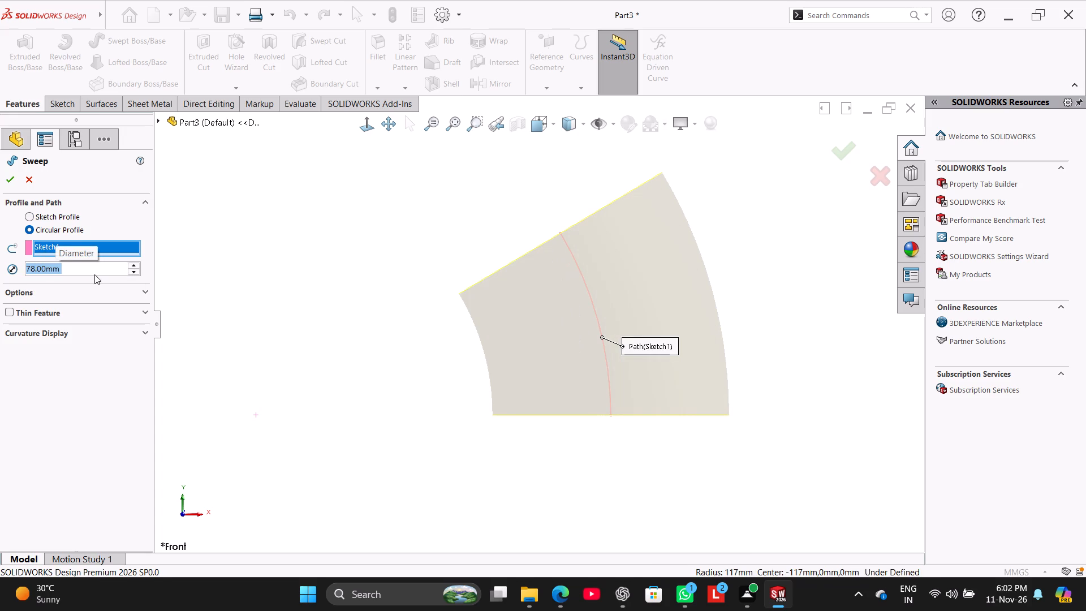
click(2, 178)
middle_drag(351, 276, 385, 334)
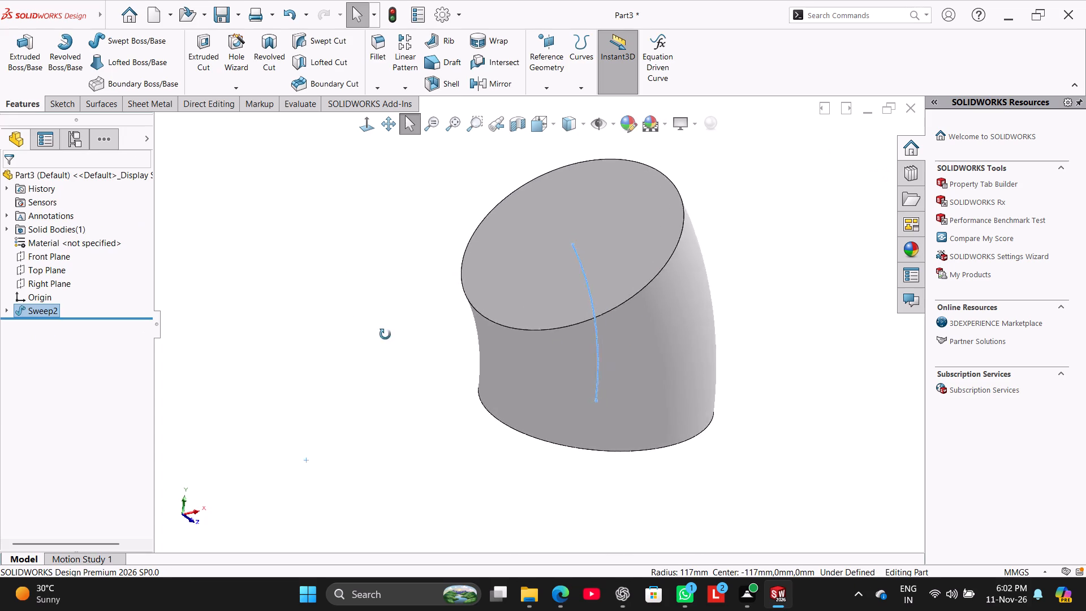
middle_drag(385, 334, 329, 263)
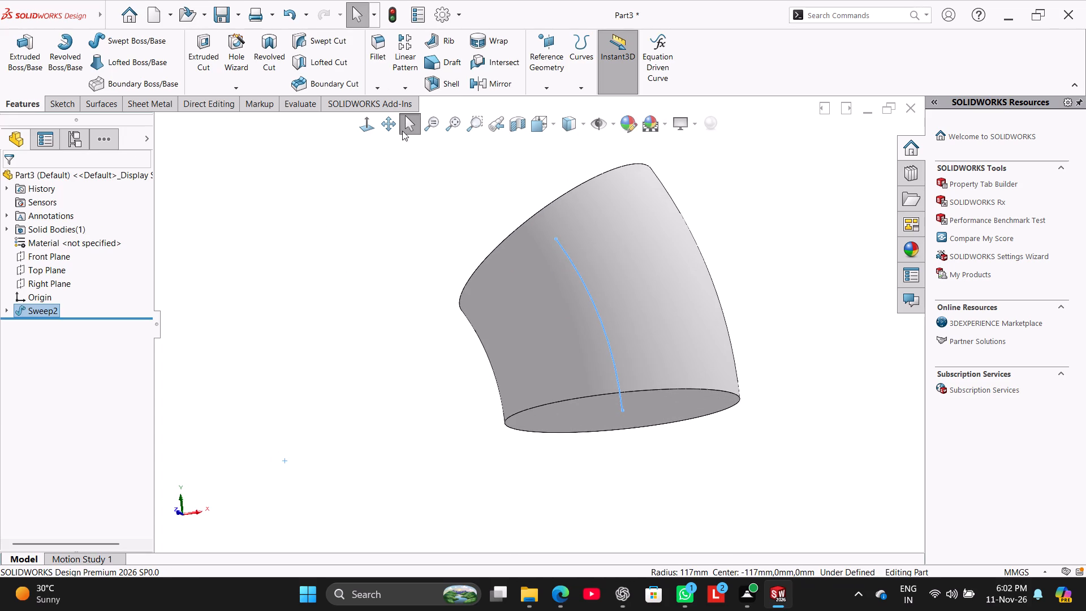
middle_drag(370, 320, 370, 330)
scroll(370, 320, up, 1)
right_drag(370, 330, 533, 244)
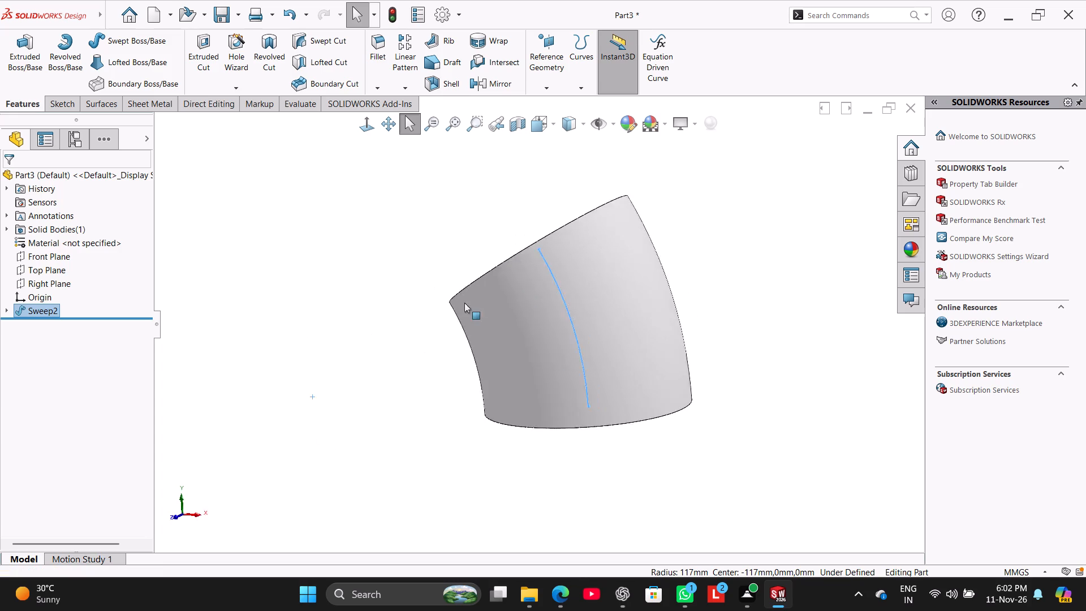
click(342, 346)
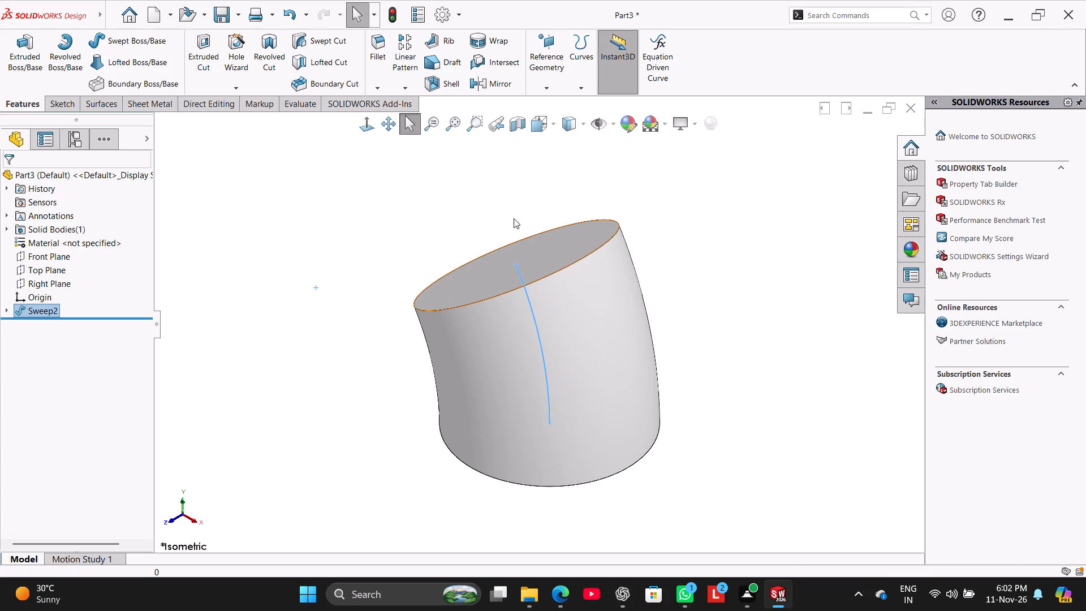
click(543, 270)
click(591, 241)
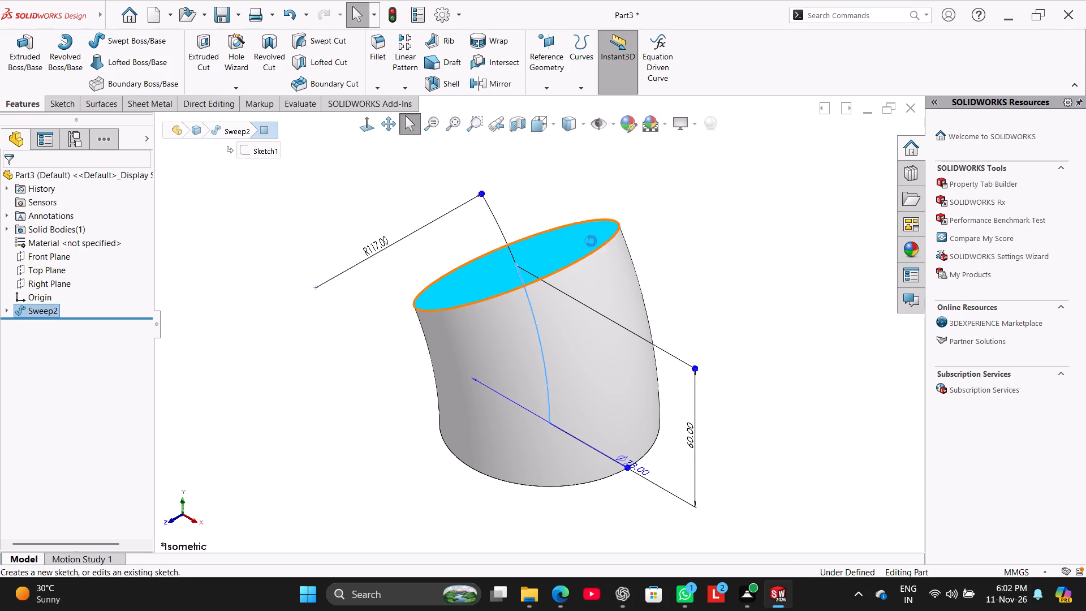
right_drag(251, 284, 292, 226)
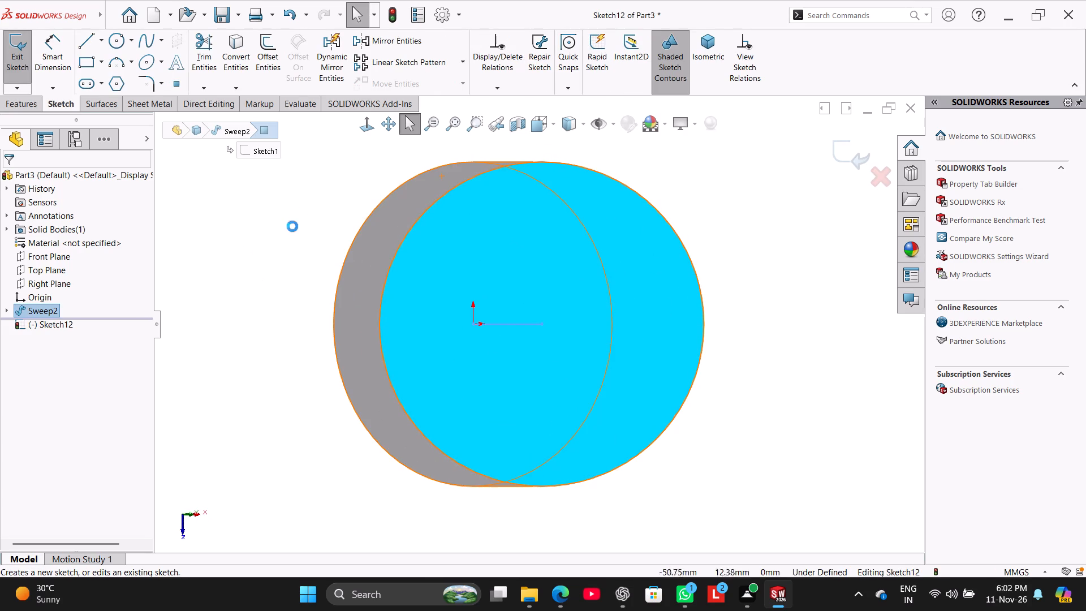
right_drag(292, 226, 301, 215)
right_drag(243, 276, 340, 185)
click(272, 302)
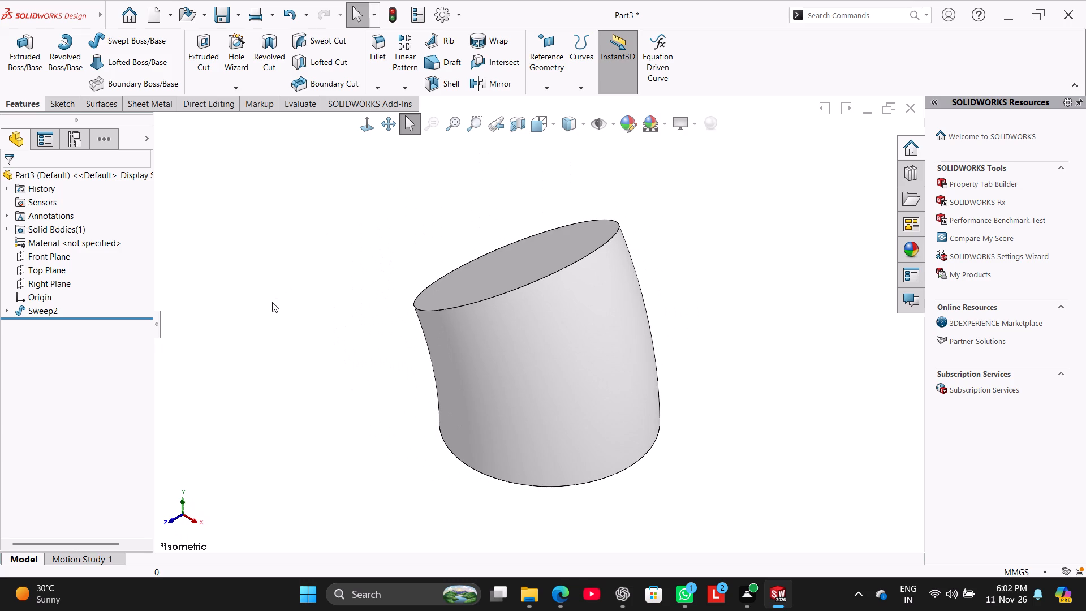
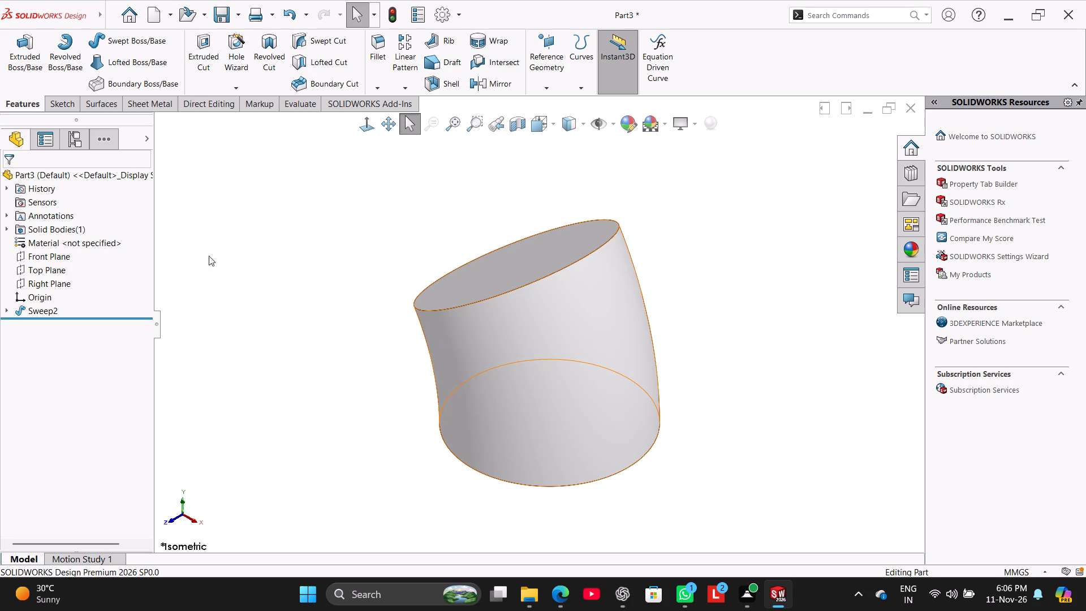
Undo the 78 mm circular sweep, leaving only the R117 arc path sketch.
scroll(454, 239, up, 2)
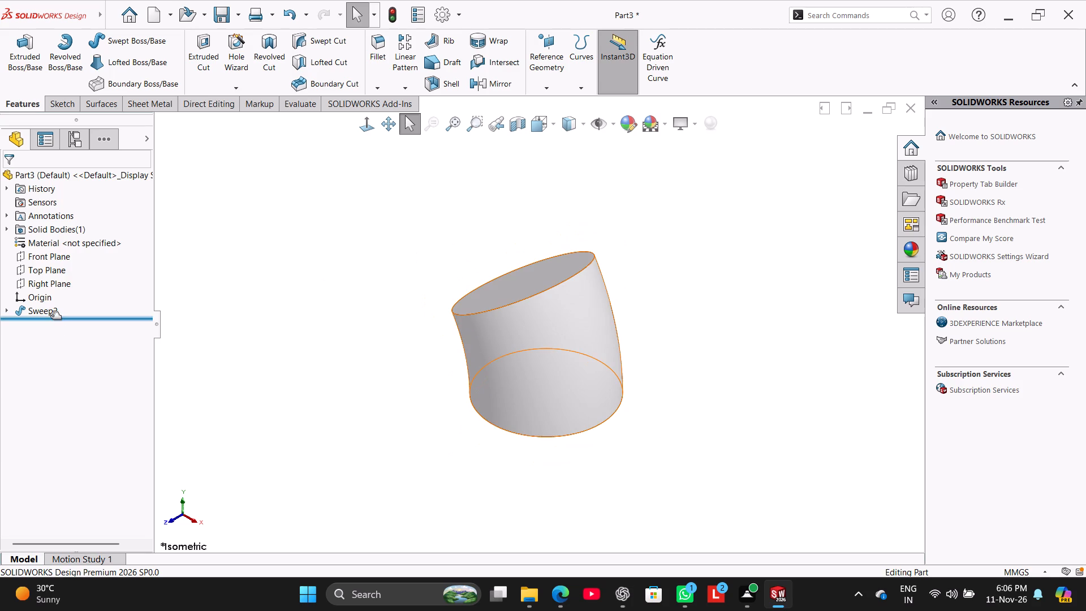
right_click(50, 316)
click(273, 173)
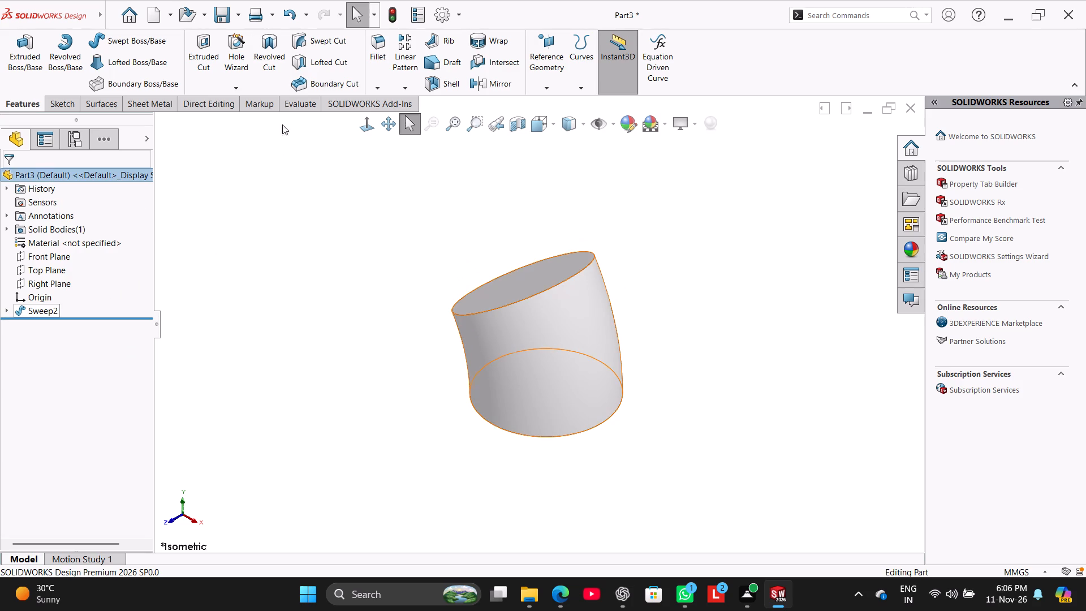
click(287, 17)
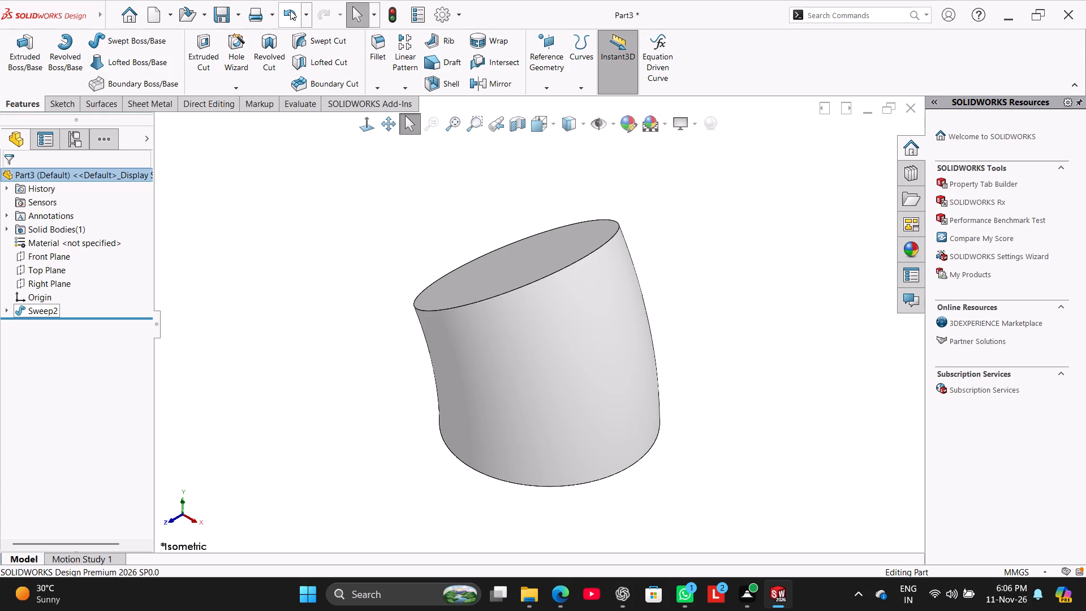
click(293, 10)
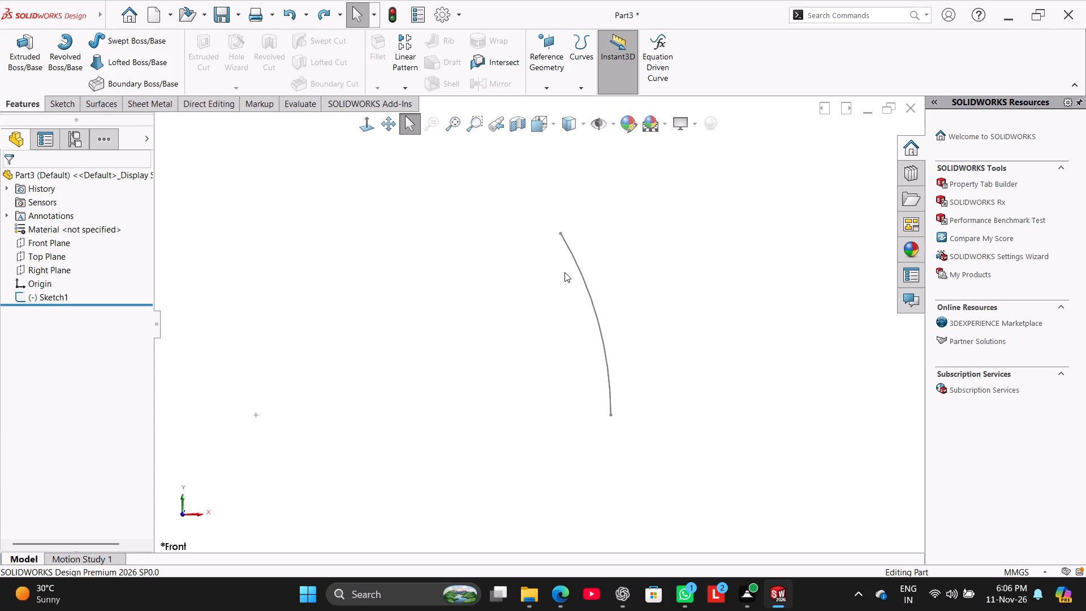
Delete the R117 arc path sketch from the part.
right_click(585, 283)
click(622, 440)
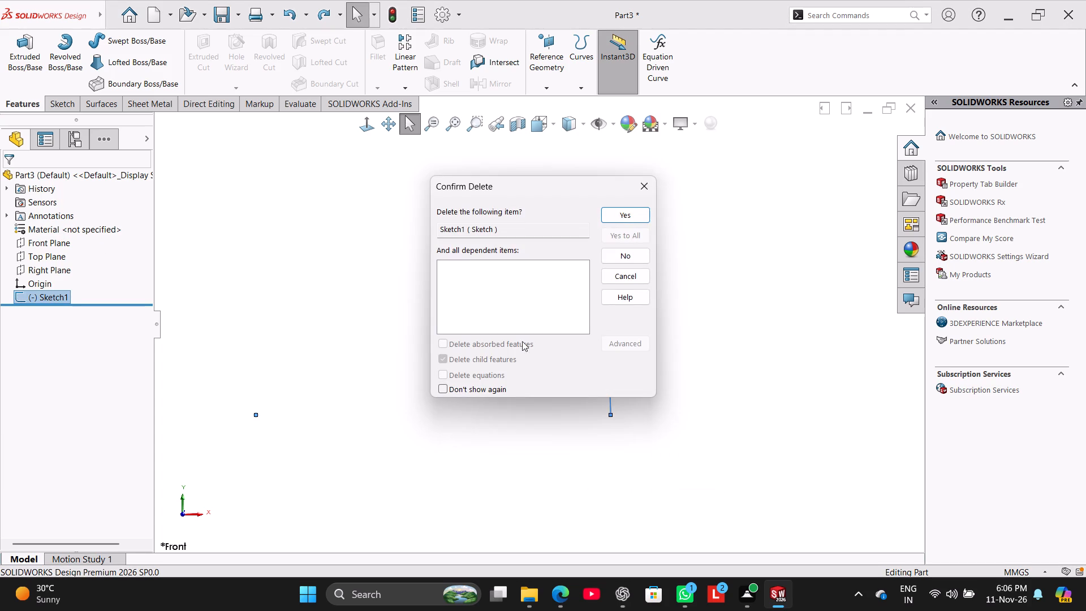
click(628, 212)
Start a sketch on the Top Plane and draw two concentric circles on the origin, the outer about 124 mm in diameter.
right_drag(379, 333, 530, 213)
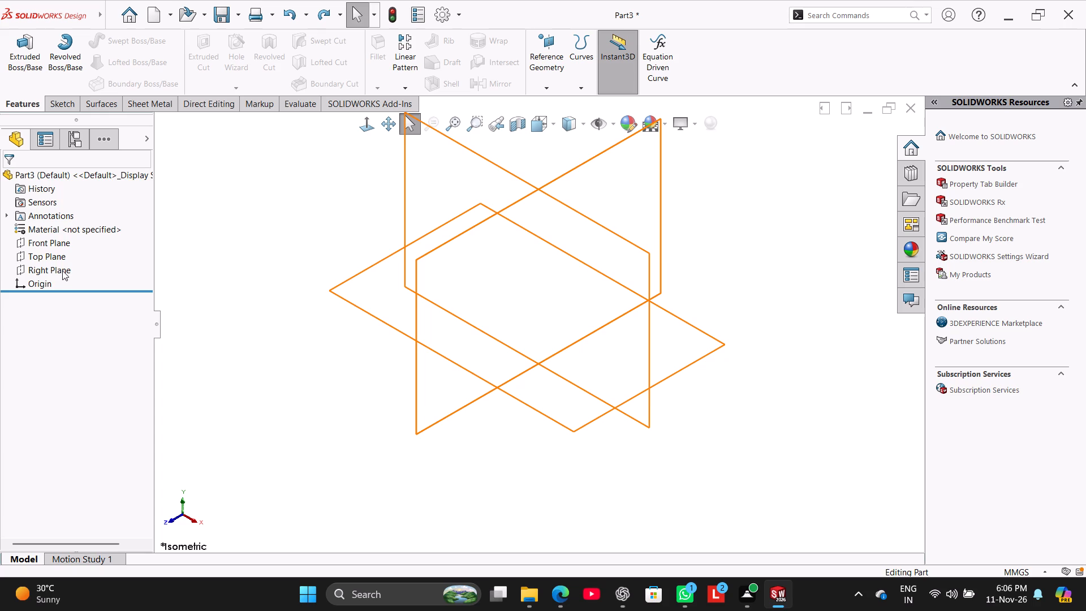
click(281, 211)
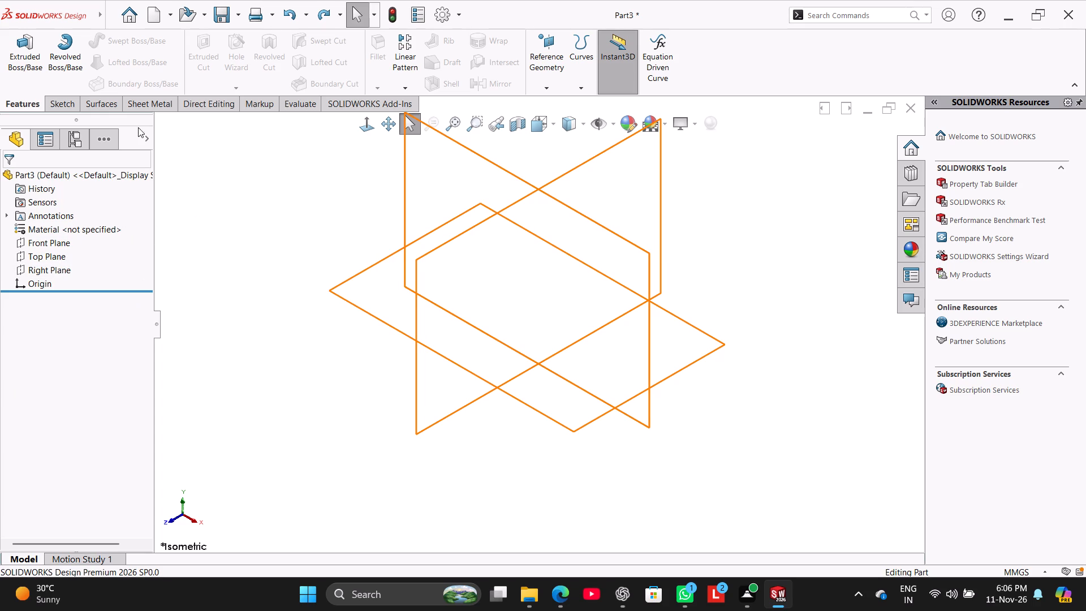
click(64, 111)
click(24, 54)
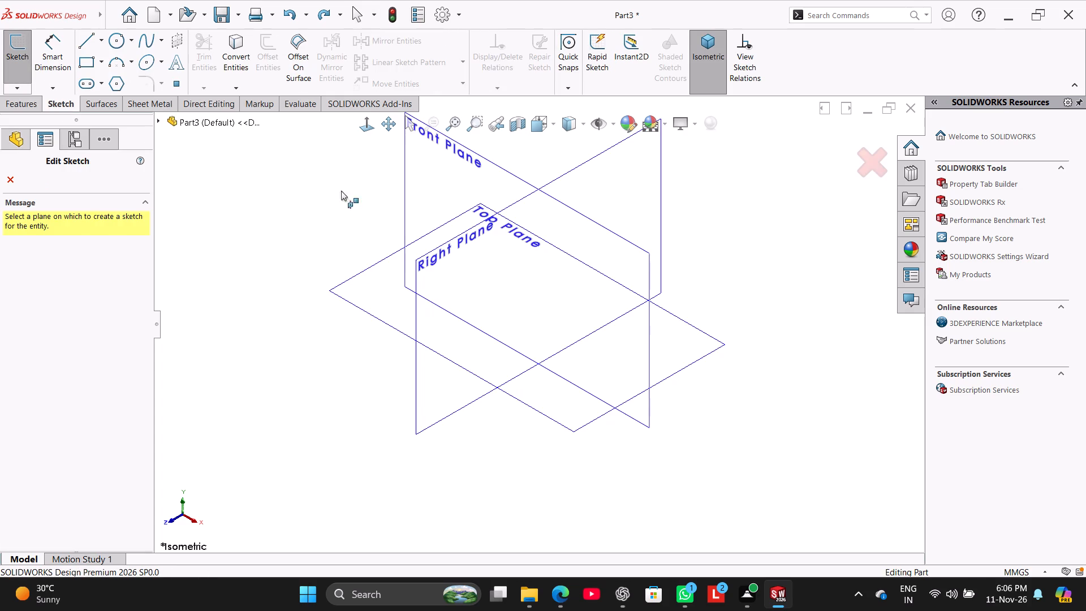
click(372, 282)
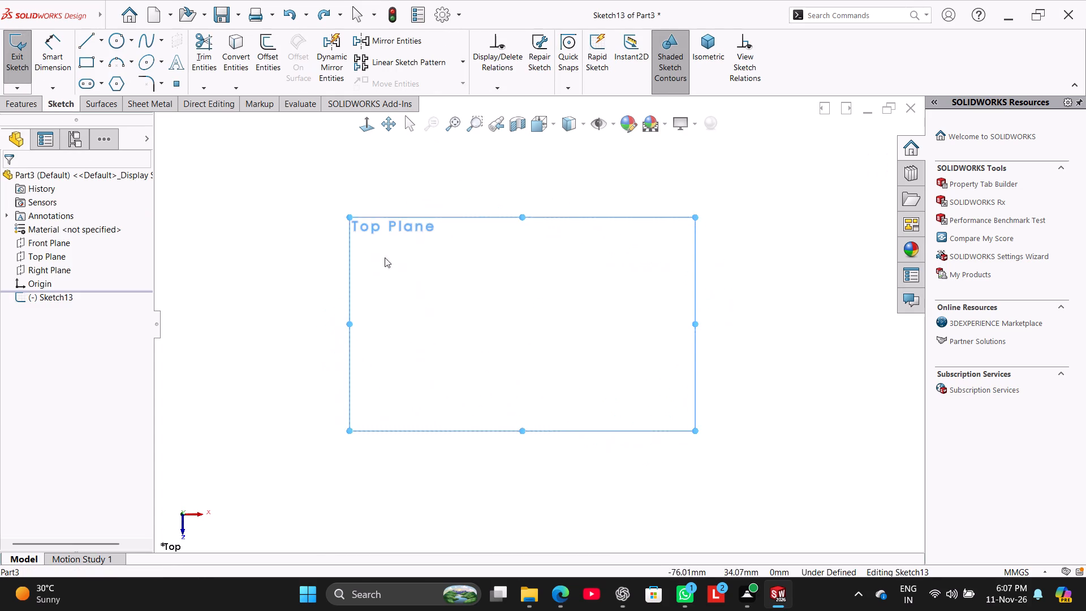
click(117, 42)
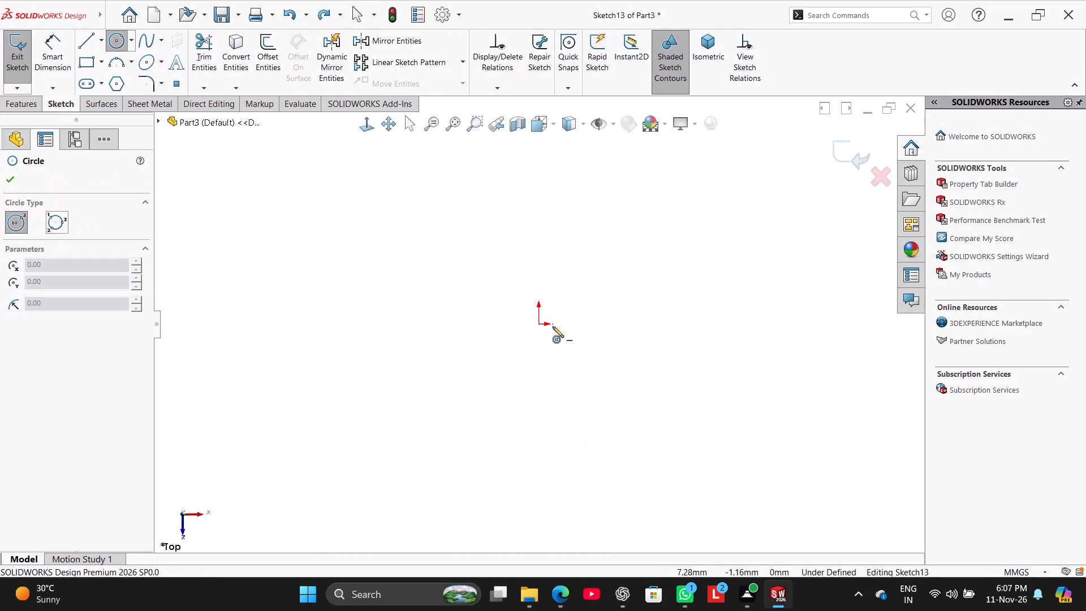
click(540, 323)
click(577, 438)
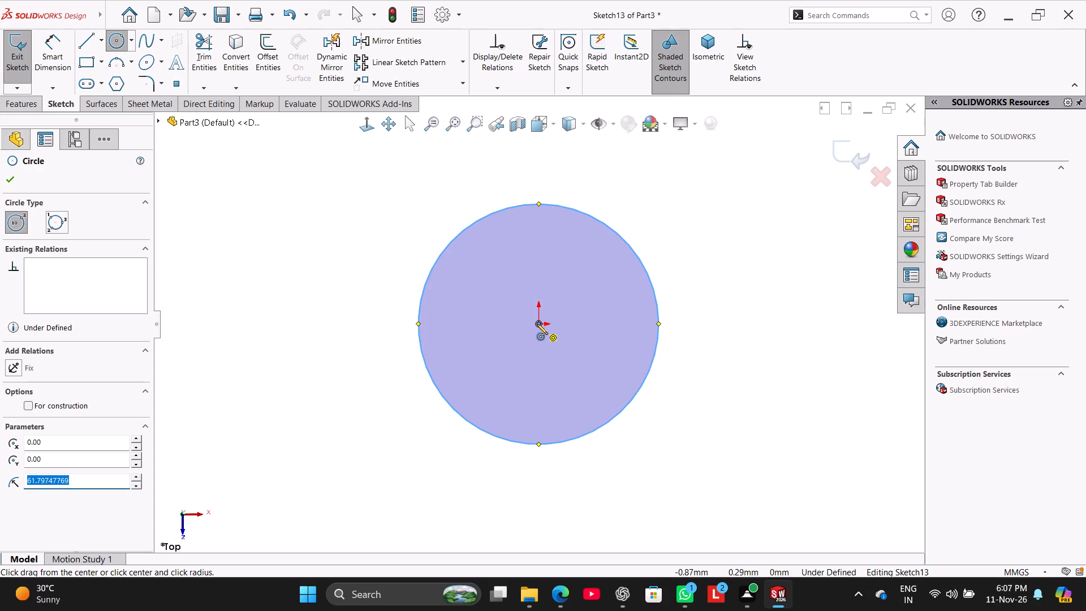
click(537, 322)
click(550, 369)
Dimension the larger circle's diameter as 56 mm.
click(63, 76)
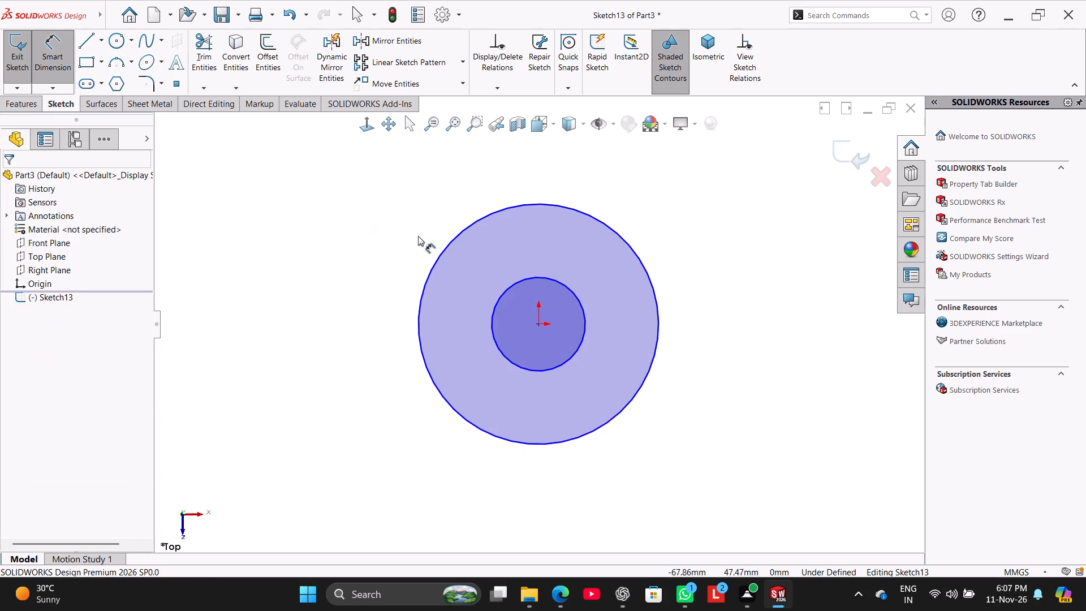
click(443, 248)
click(371, 180)
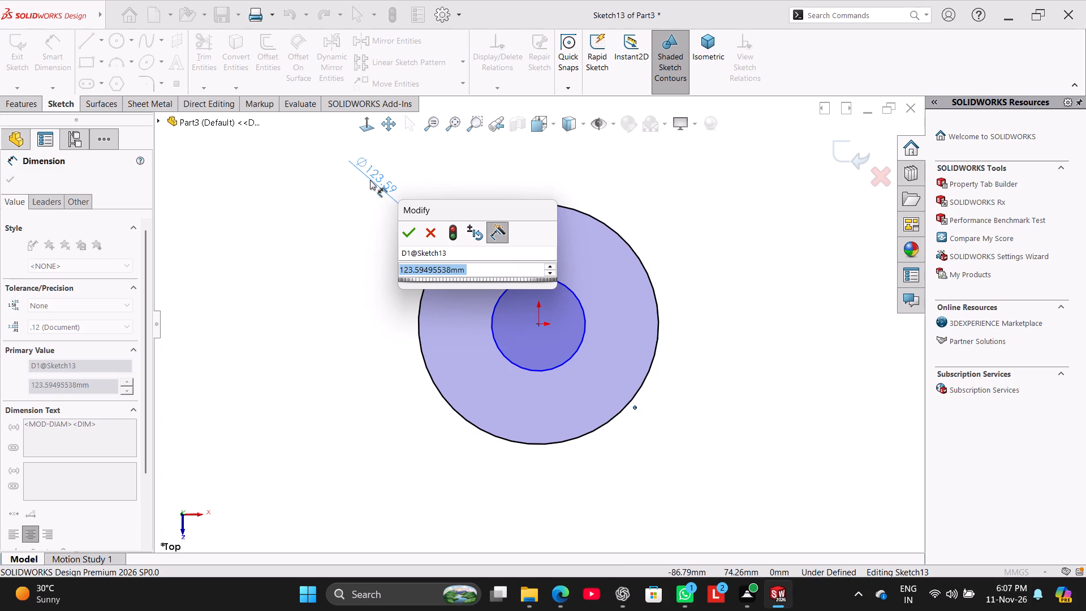
key(5)
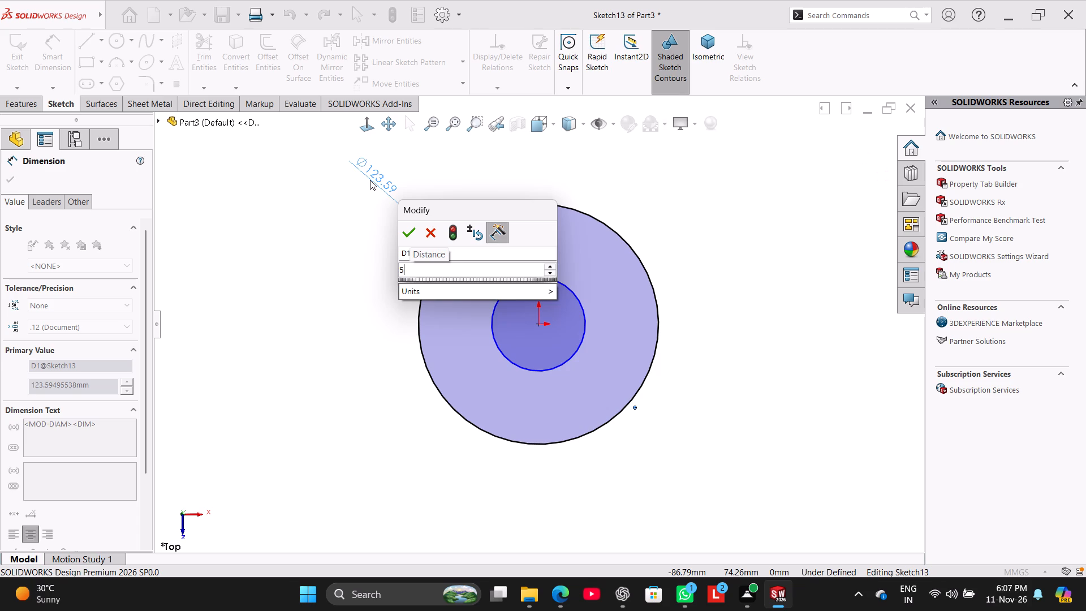
key(BackSpace)
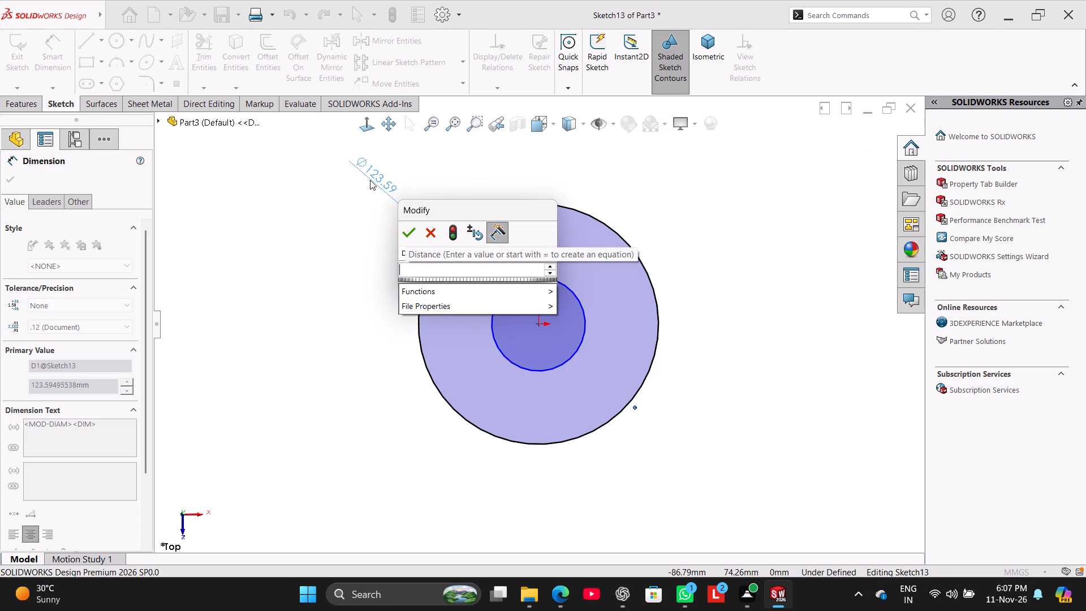
text(56)
key(Return)
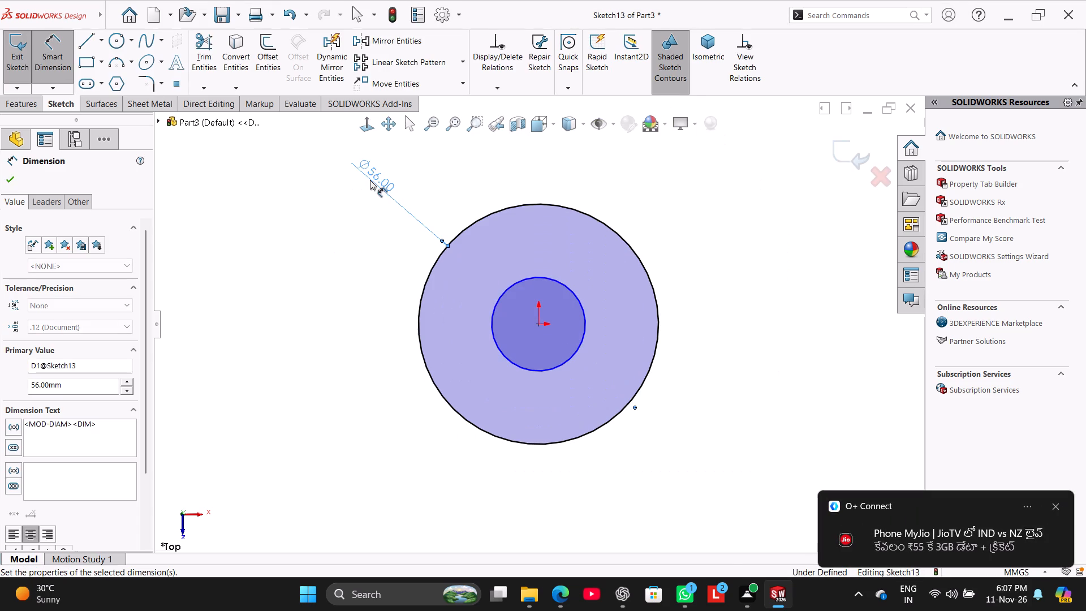
right_click(315, 248)
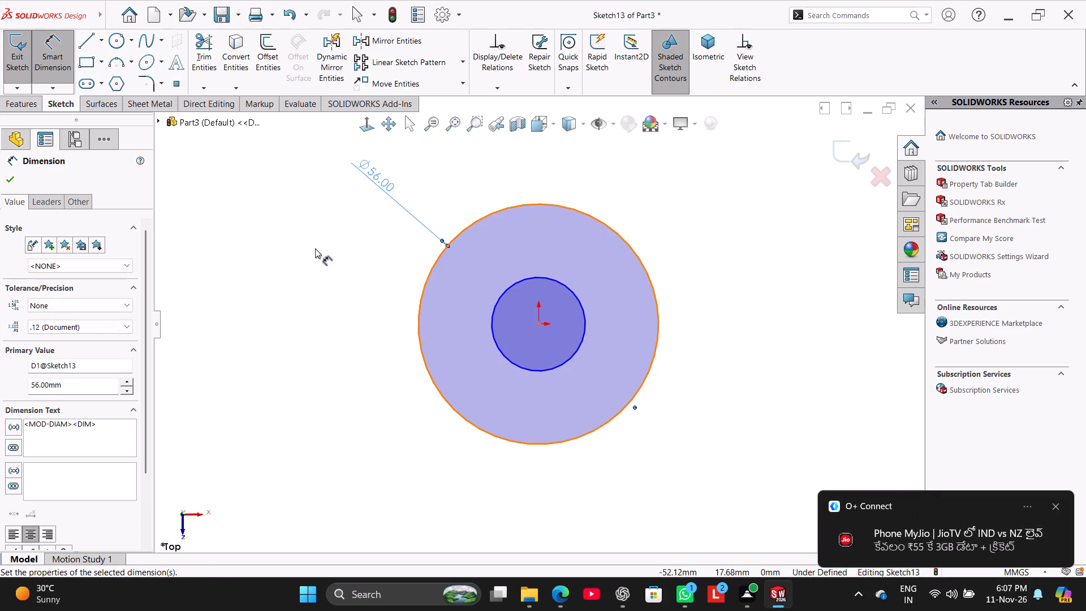
click(343, 282)
Enlarge the undimensioned circle to about 10 mm outside the 56 mm circle and move the diameter dimension clear of the profile.
drag(537, 276, 578, 204)
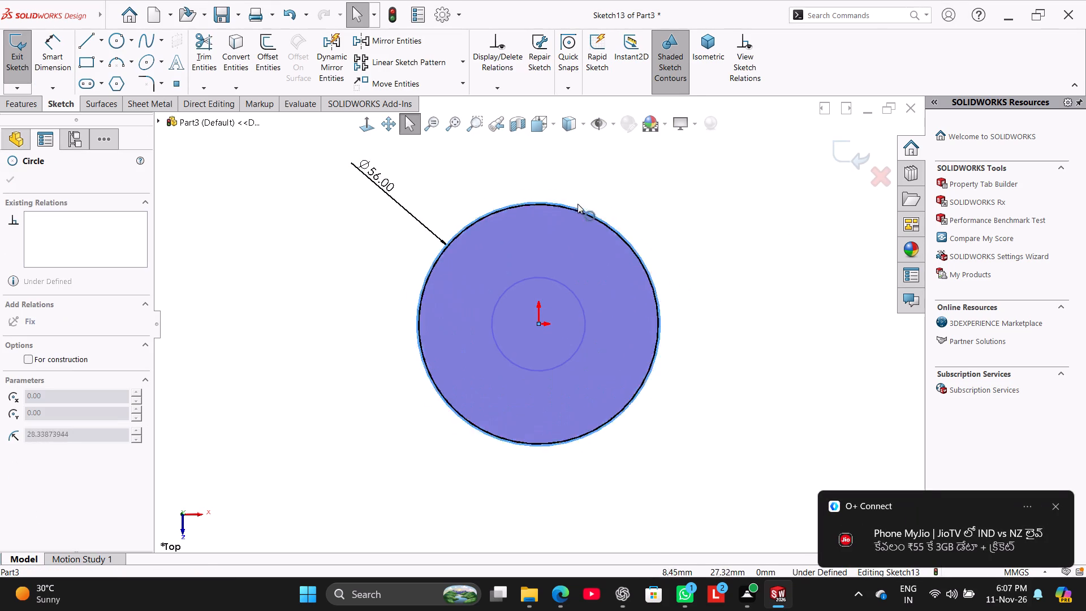
drag(578, 204, 593, 171)
click(336, 190)
drag(366, 173, 499, 171)
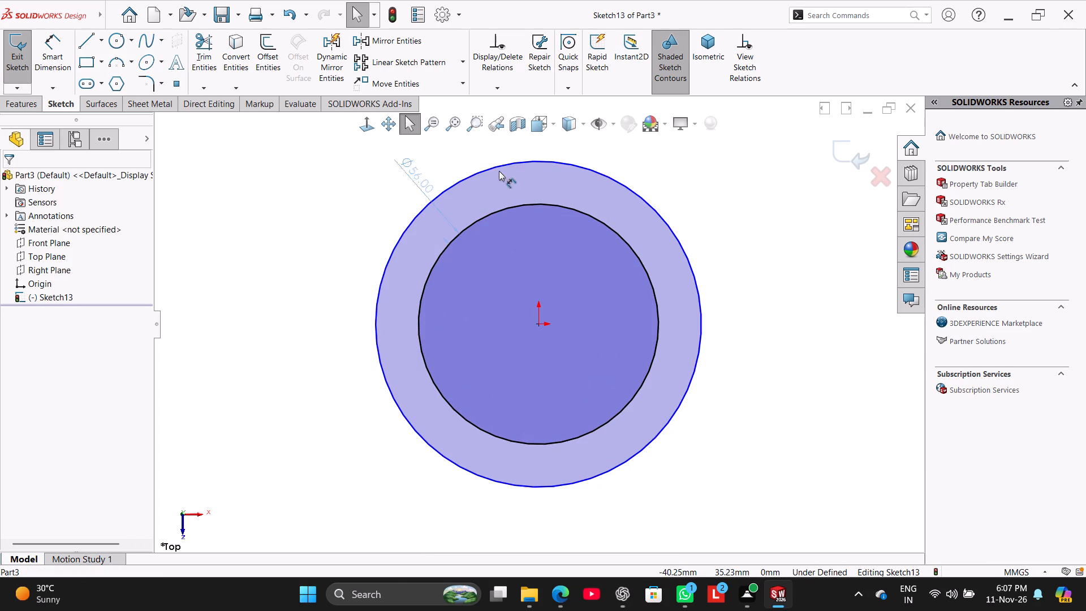
drag(499, 171, 721, 186)
Dimension the radial gap between the inner and outer circles as 33 mm.
click(44, 68)
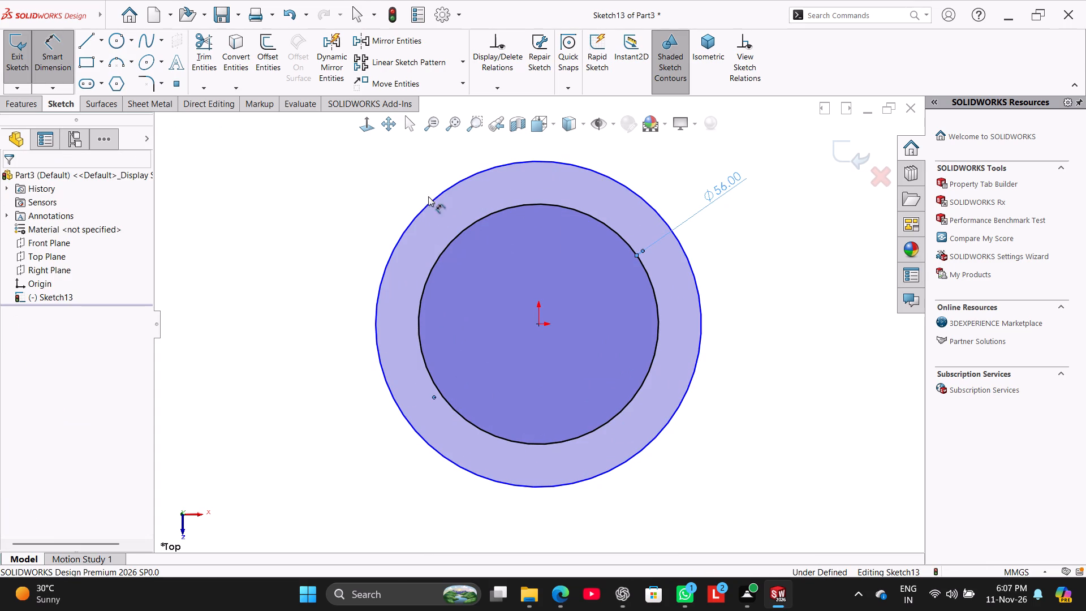
shift+click(536, 204)
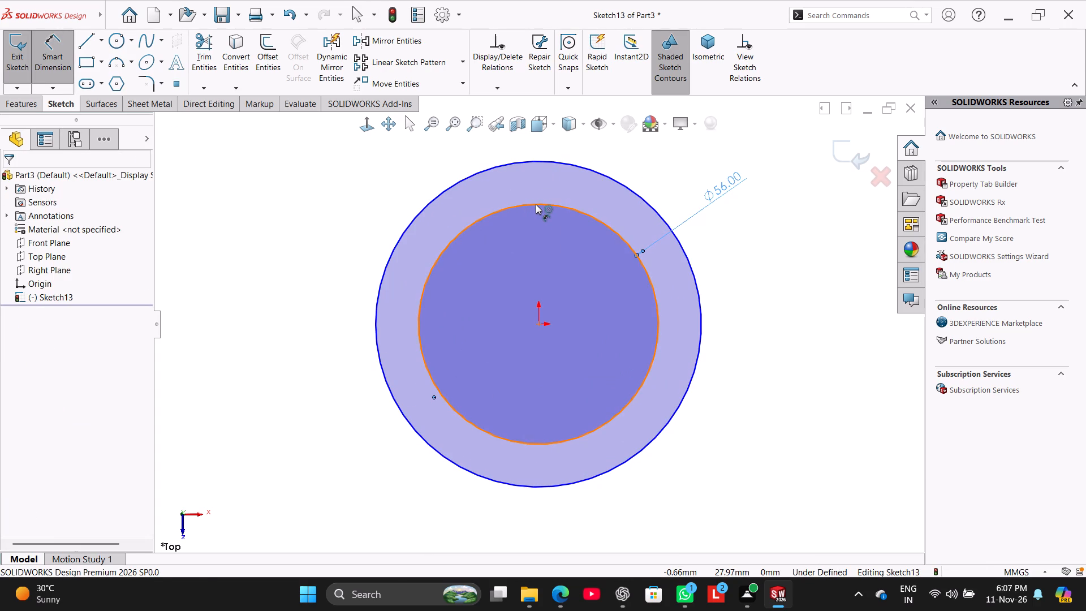
shift+click(597, 171)
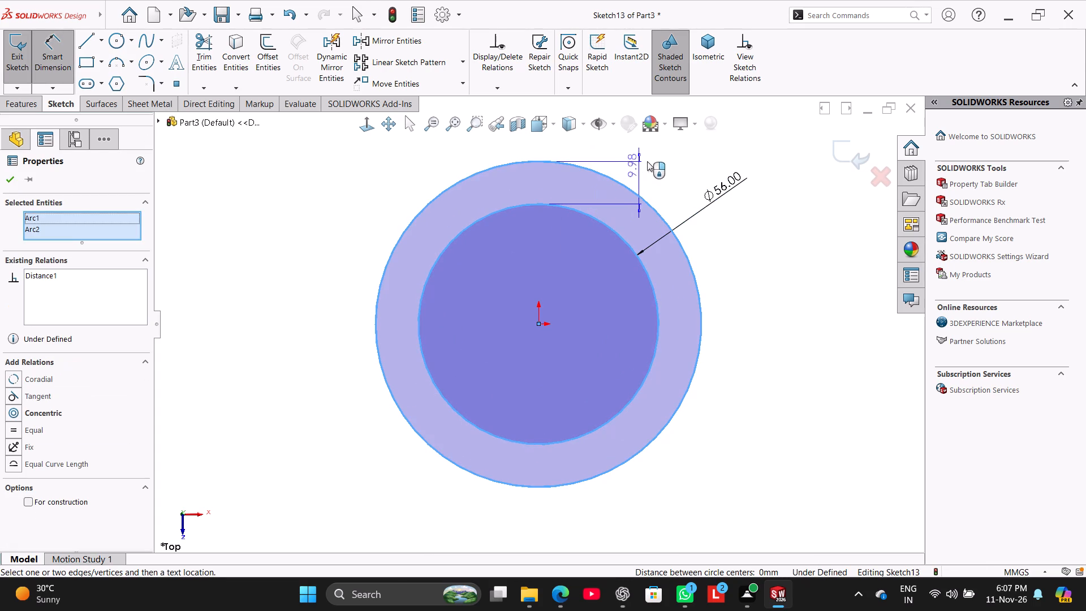
click(676, 153)
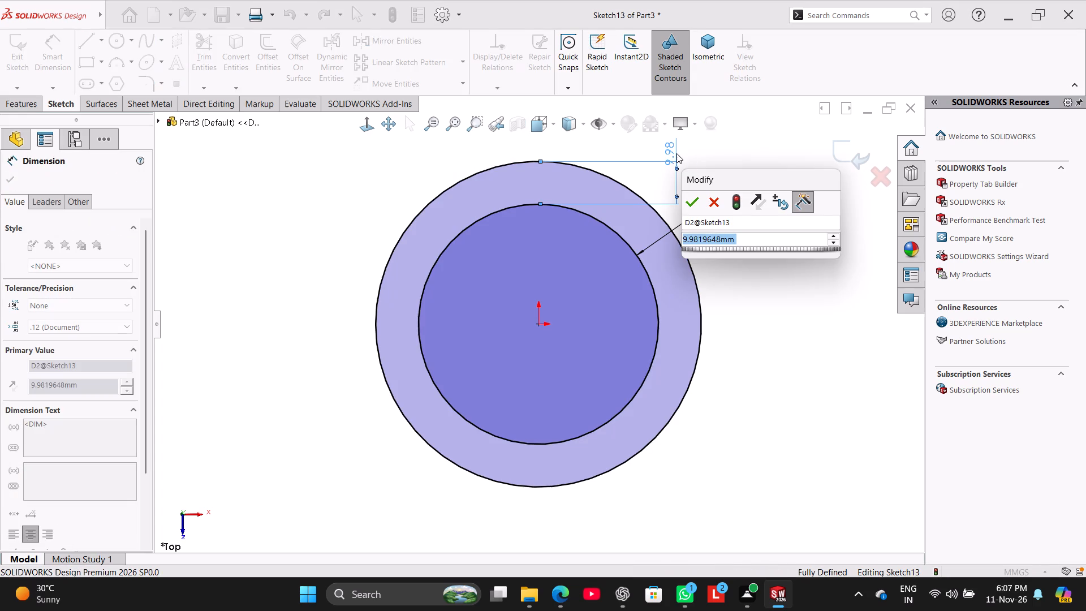
text(33)
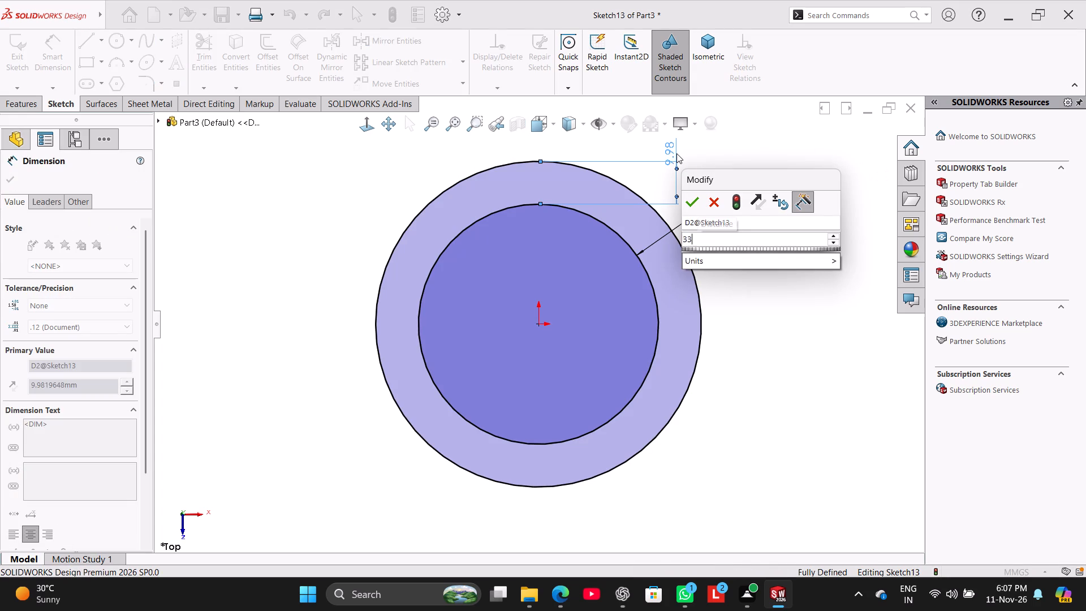
key(Return)
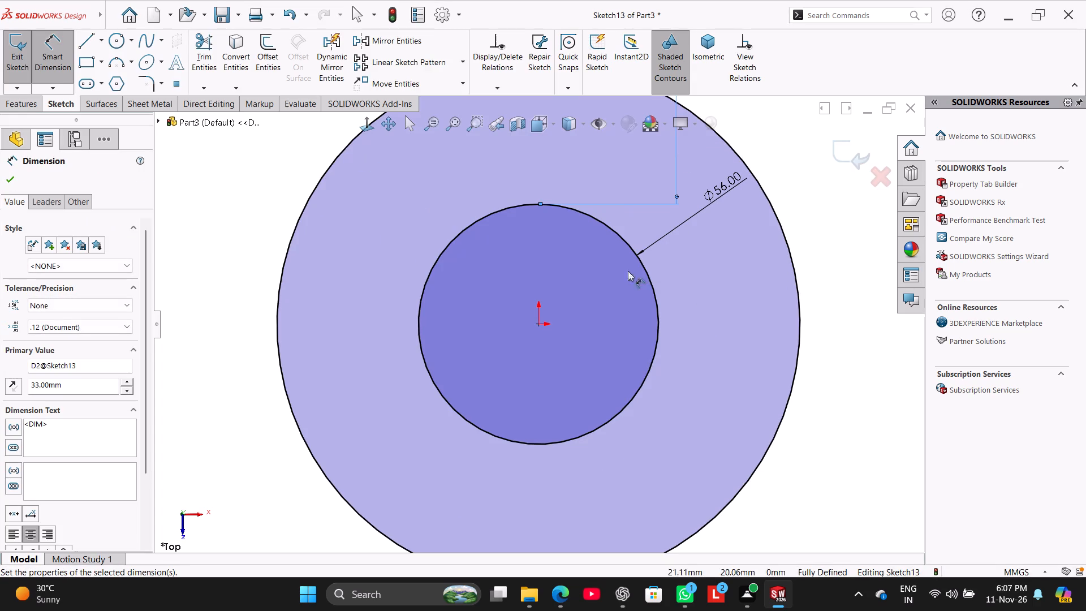
scroll(584, 384, up, 2)
right_click(778, 235)
click(803, 271)
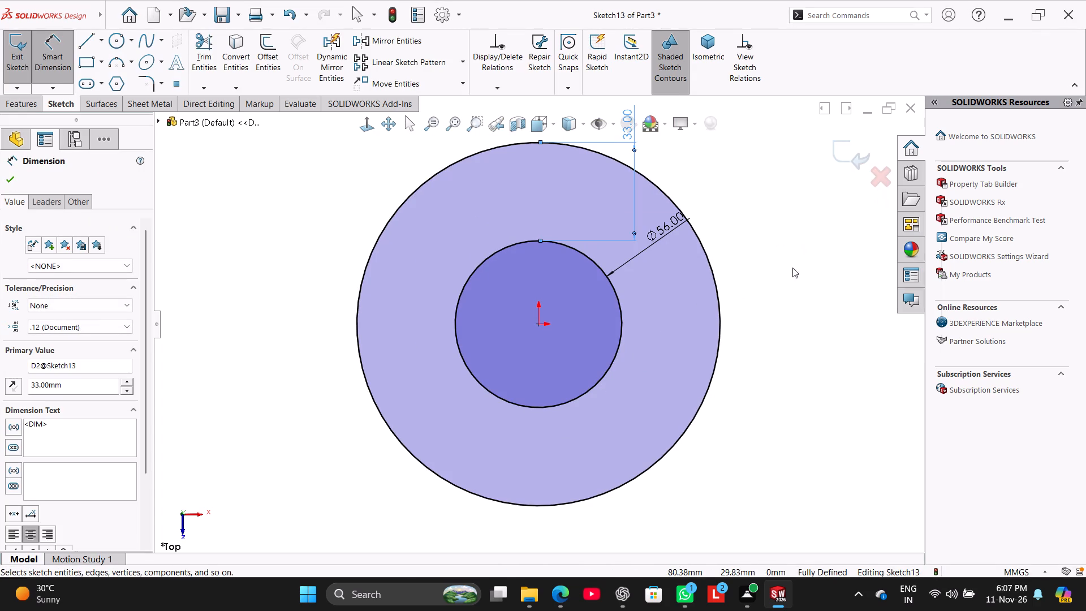
Reposition the 56 mm diameter and 33 mm gap dimensions so their text sits outside the outer circle.
drag(675, 225, 744, 169)
click(744, 261)
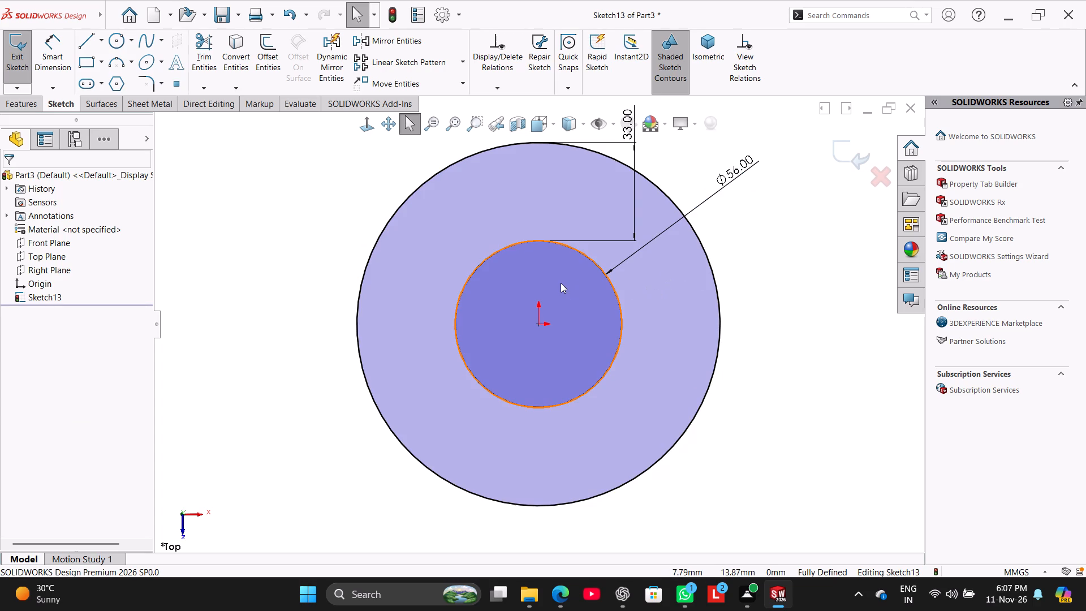
scroll(561, 283, up, 3)
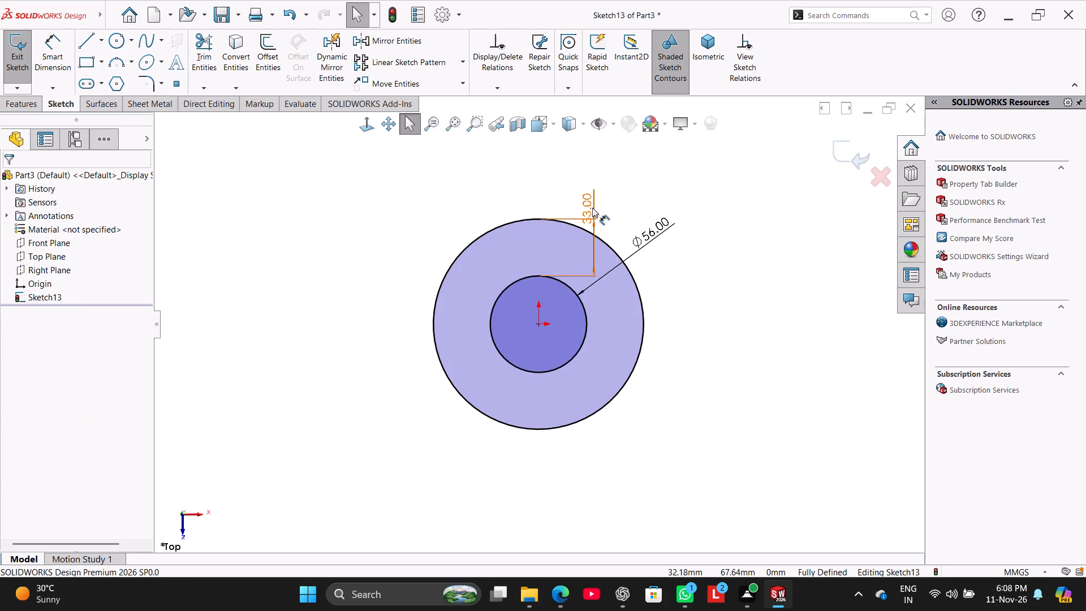
drag(591, 208, 609, 174)
click(375, 230)
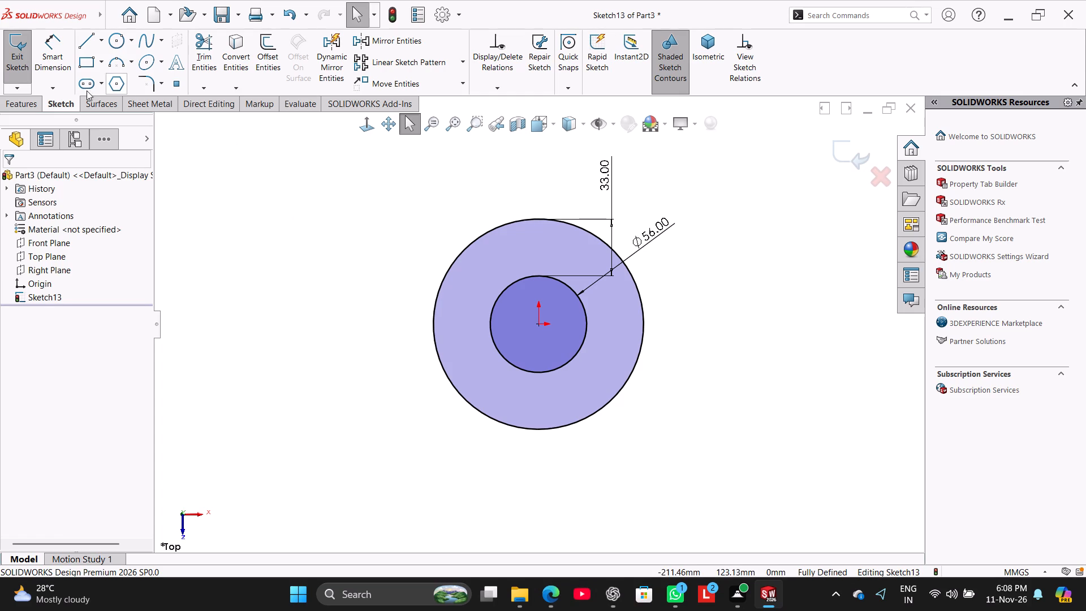
Draw a bolt-hole circle of about 7.8 mm radius inside the ring, centred about 52.5 mm vertically above the origin.
click(112, 38)
click(541, 234)
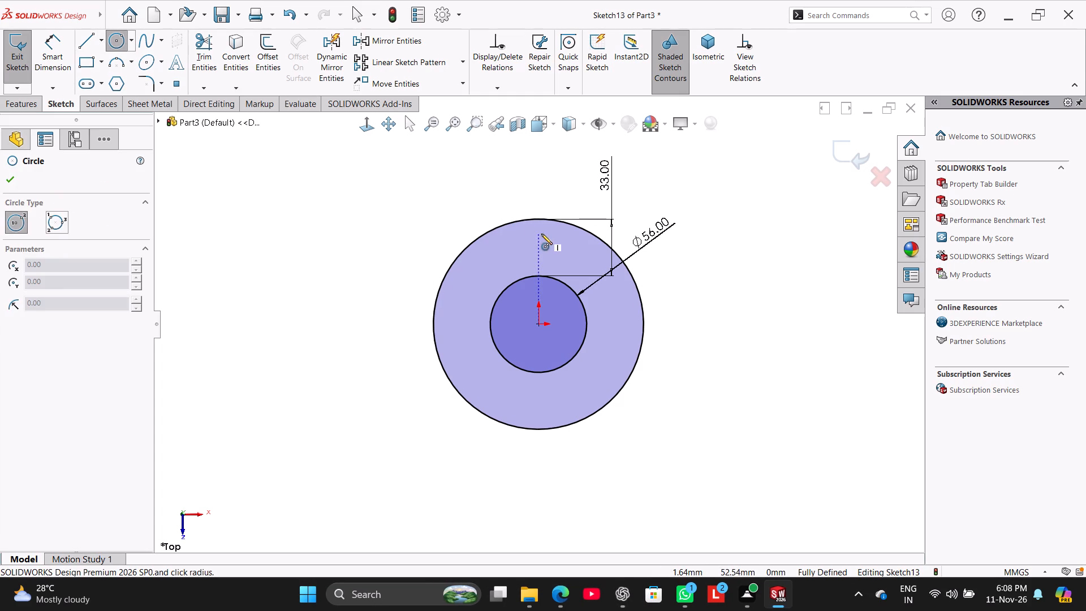
click(546, 245)
Draw a vertical centerline from the bolt-hole circle's centre to the origin.
click(102, 37)
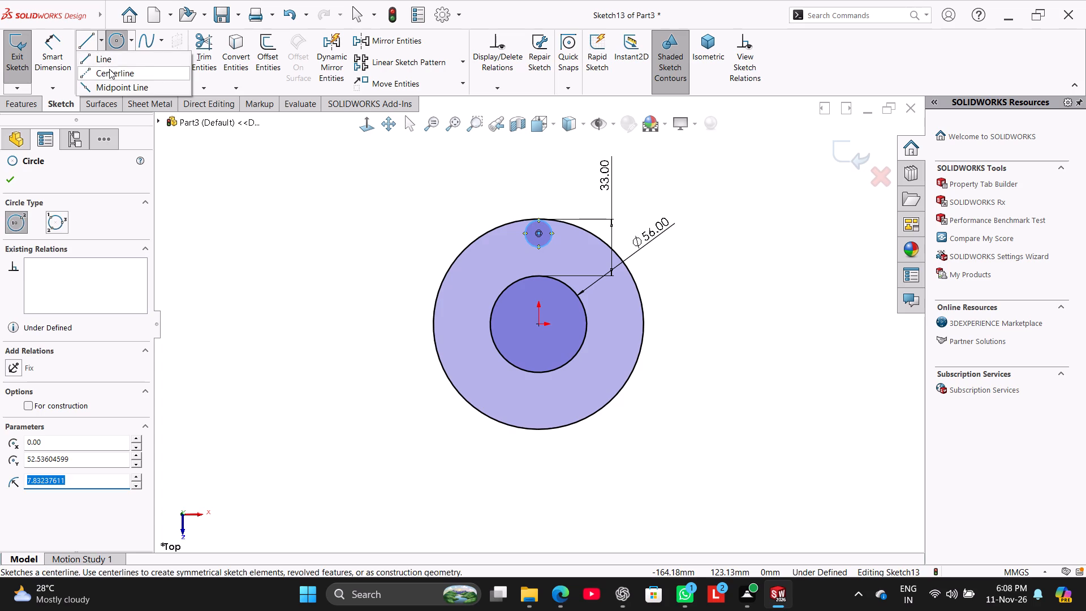
click(109, 69)
click(539, 233)
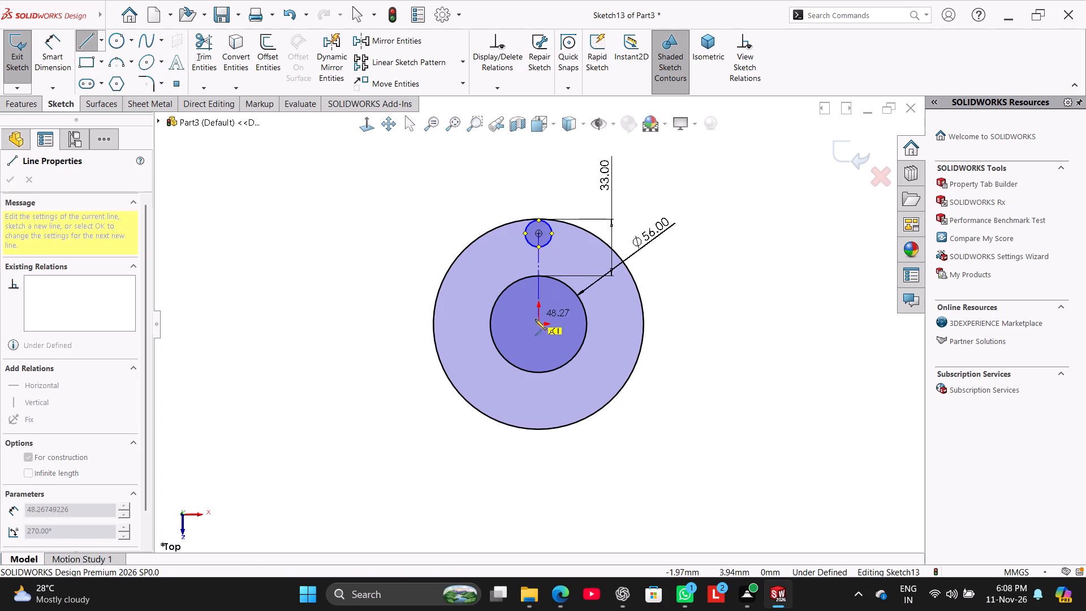
click(537, 325)
right_click(354, 235)
click(390, 242)
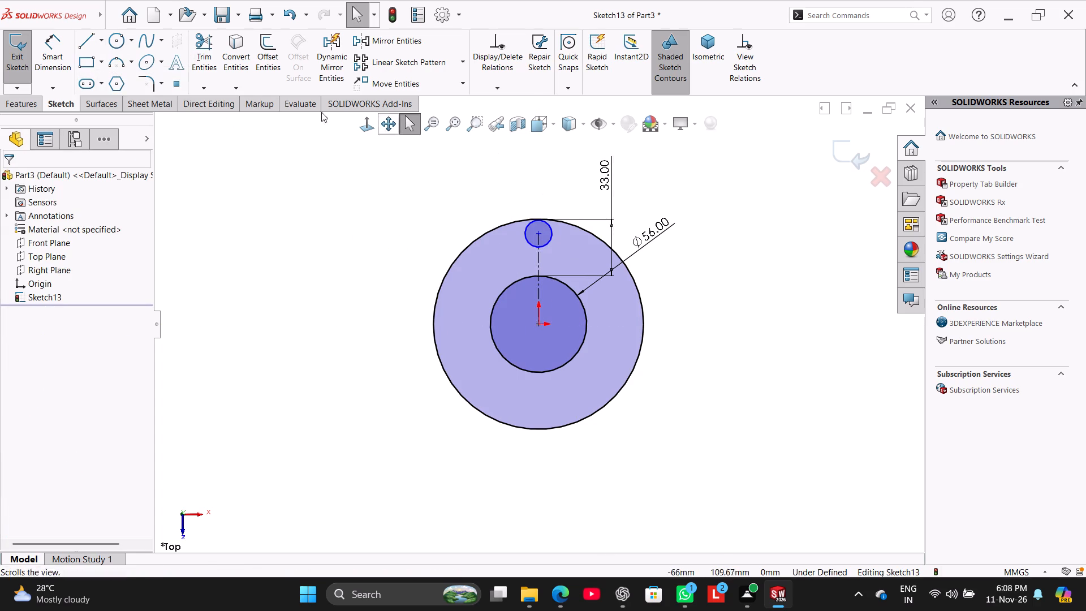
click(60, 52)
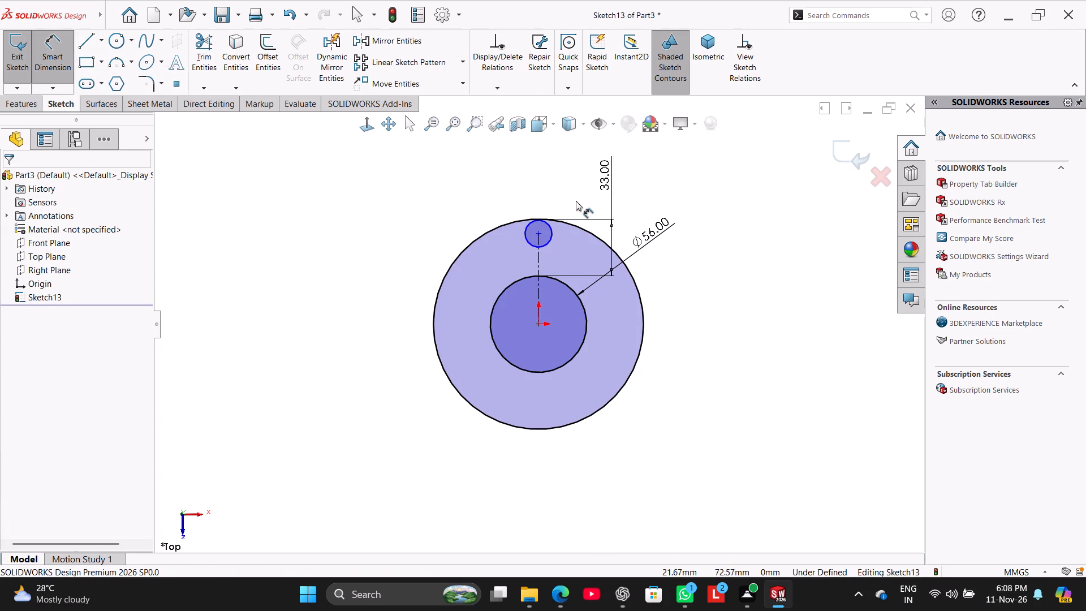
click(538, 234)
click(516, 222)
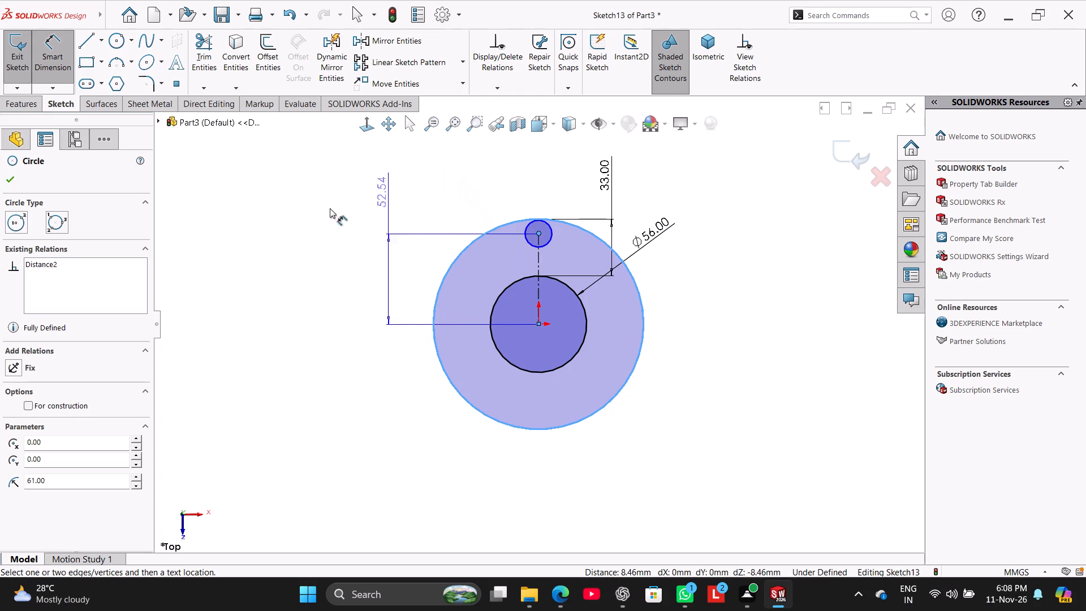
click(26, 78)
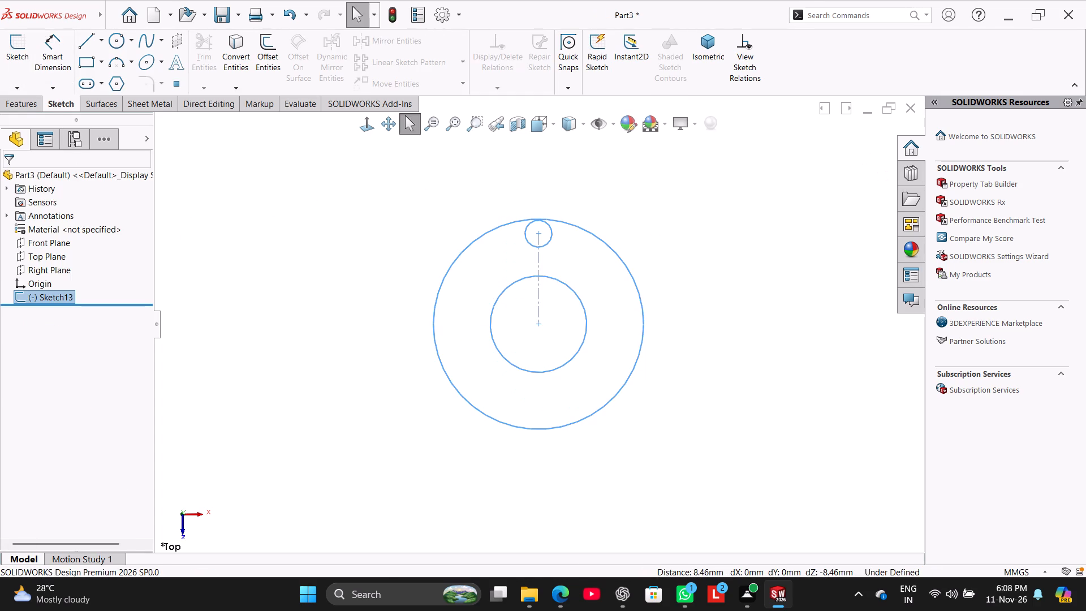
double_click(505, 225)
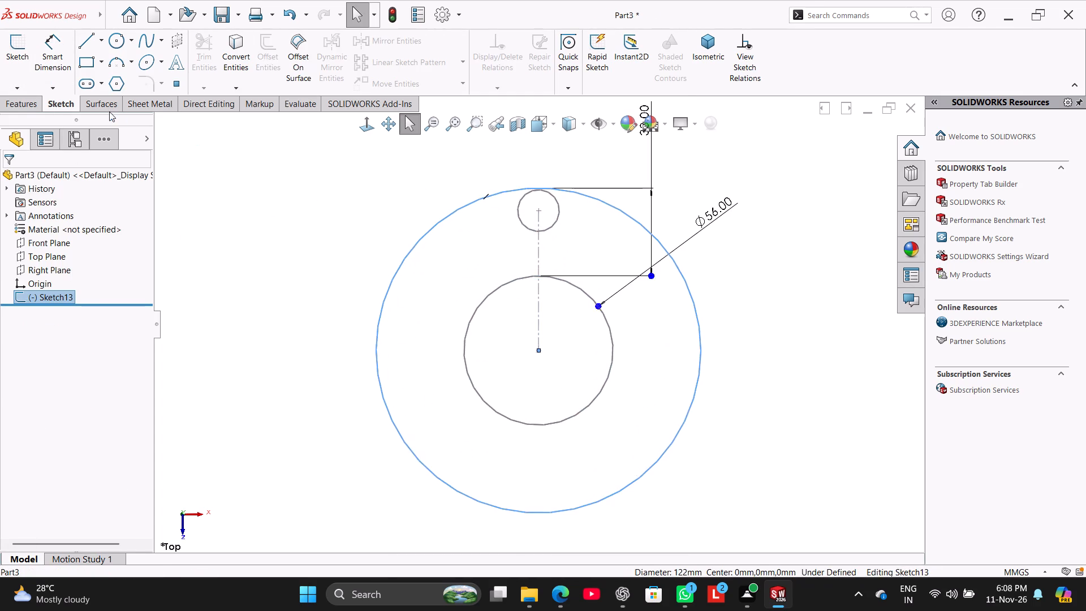
Dimension the distance from the bolt-hole circle's centre to the outer circle as 11 mm.
click(58, 56)
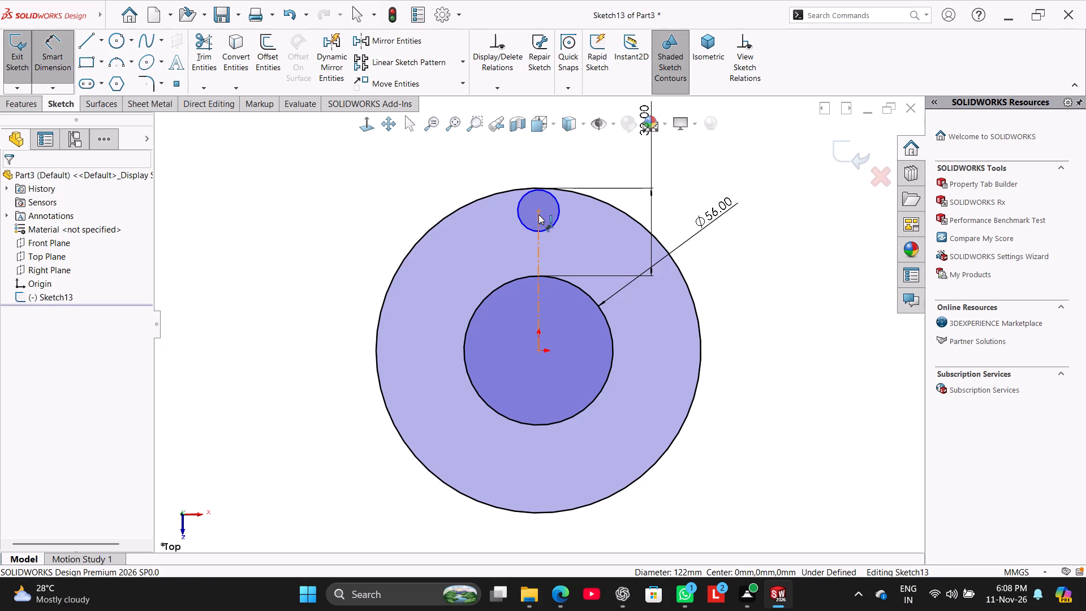
click(538, 209)
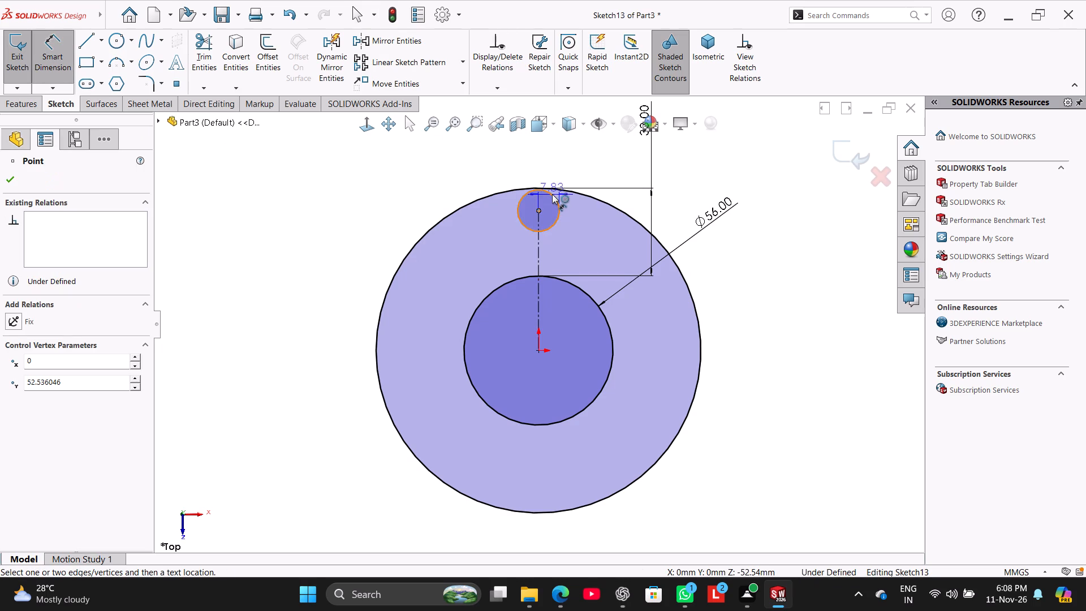
shift+click(585, 192)
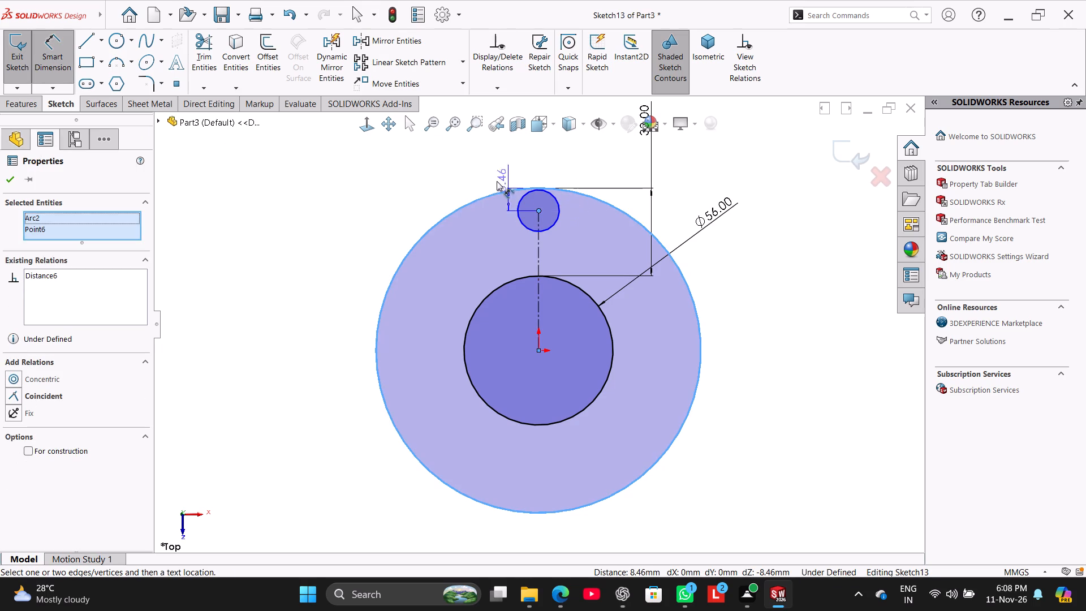
click(321, 212)
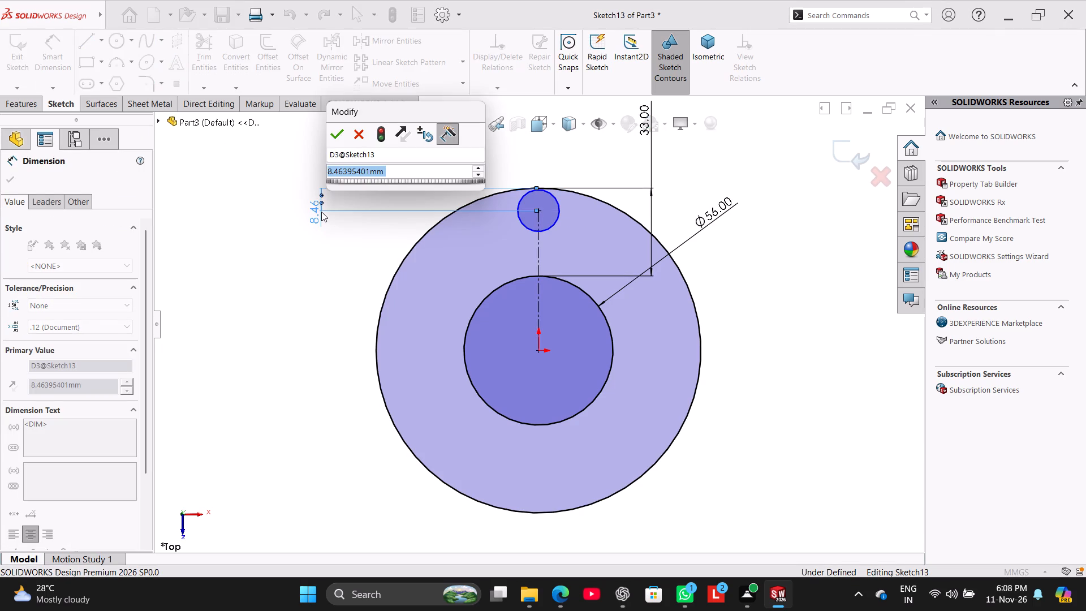
text(11)
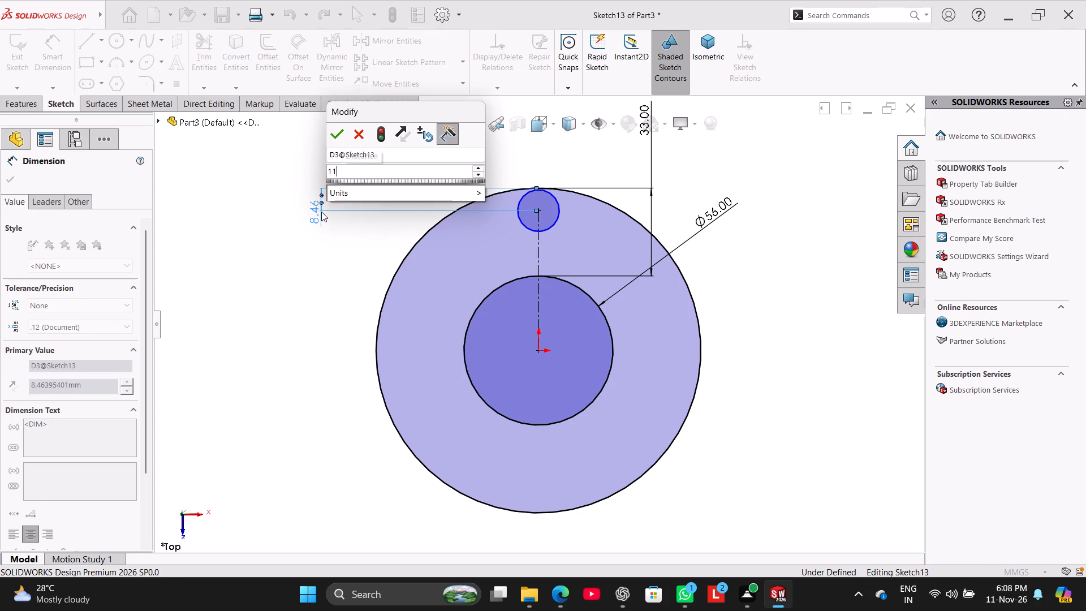
key(Return)
Dimension the bolt-hole circle's diameter as 7.33 mm and leave the dimension command.
click(530, 235)
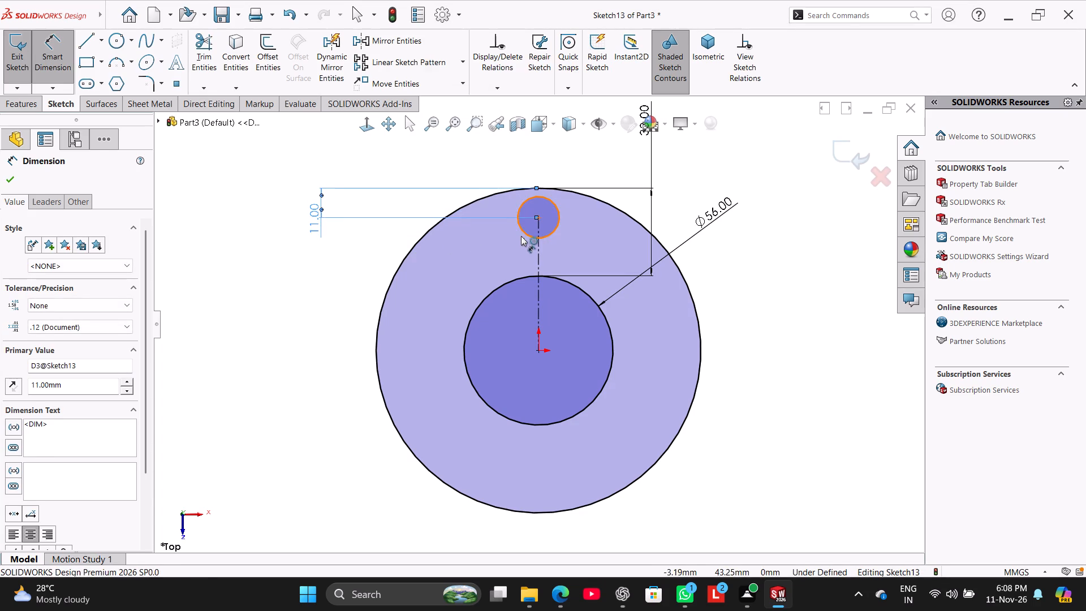
click(300, 308)
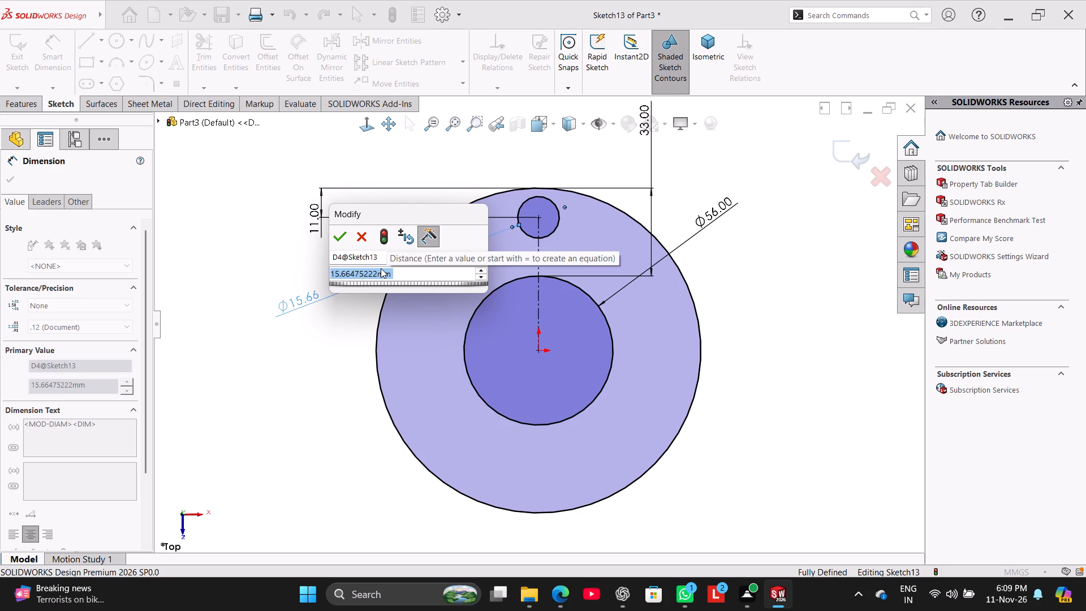
text(7.33)
key(Return)
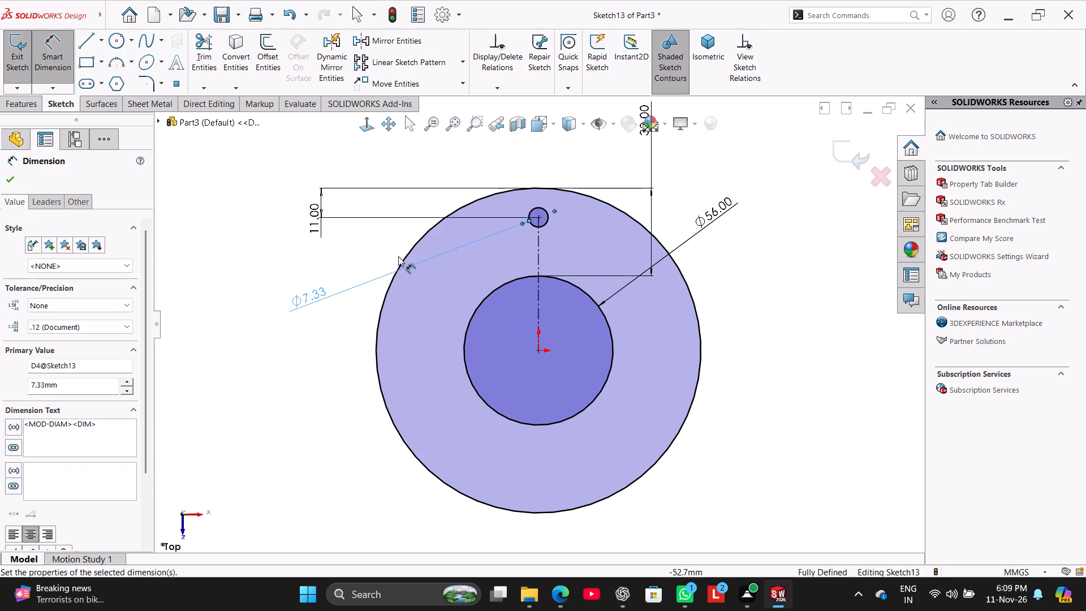
right_click(266, 375)
click(310, 415)
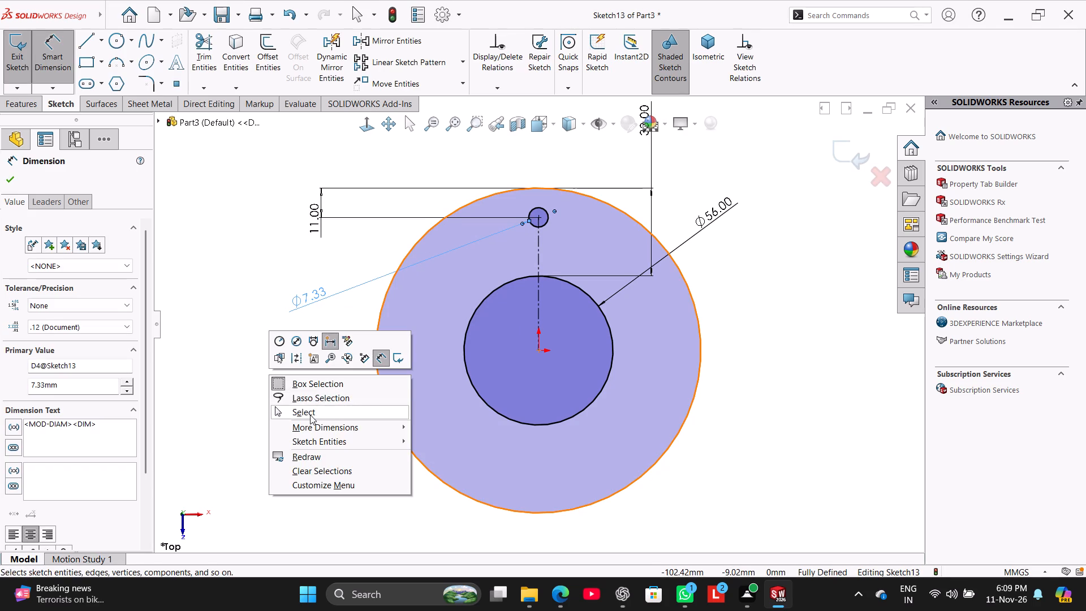
click(283, 373)
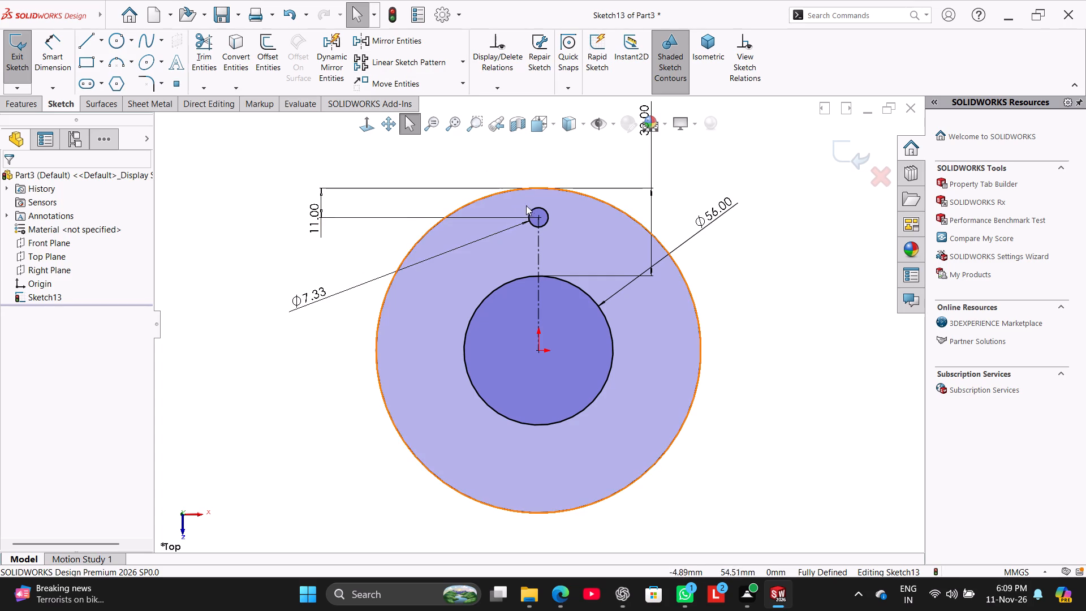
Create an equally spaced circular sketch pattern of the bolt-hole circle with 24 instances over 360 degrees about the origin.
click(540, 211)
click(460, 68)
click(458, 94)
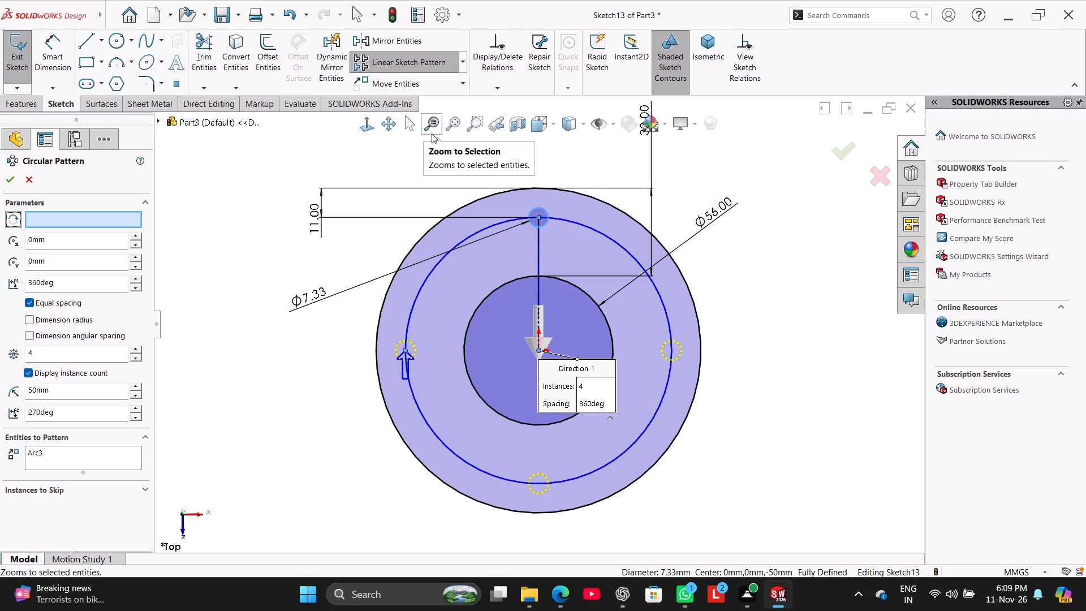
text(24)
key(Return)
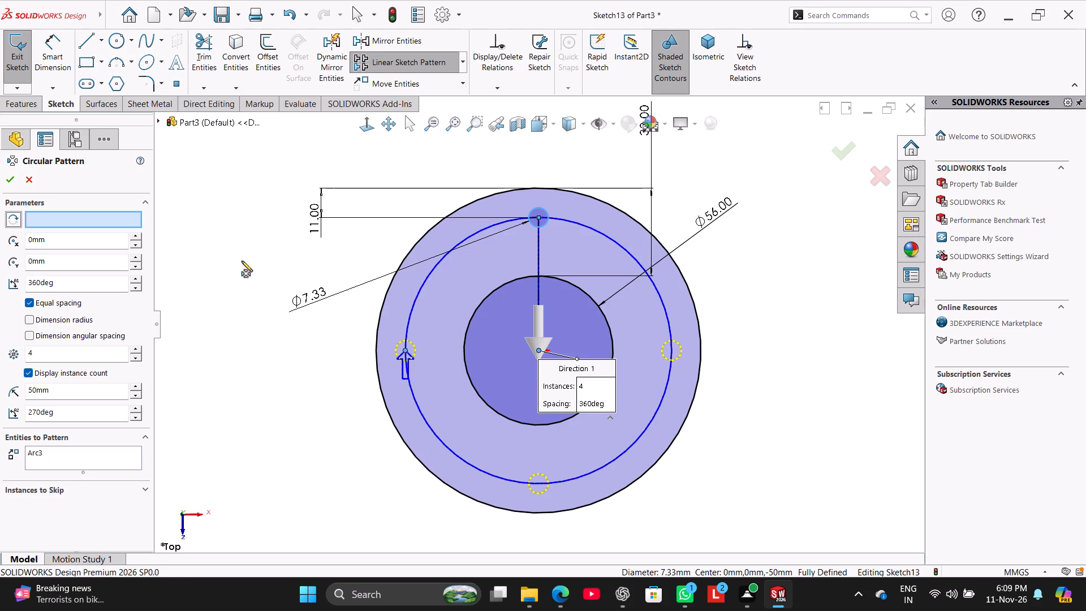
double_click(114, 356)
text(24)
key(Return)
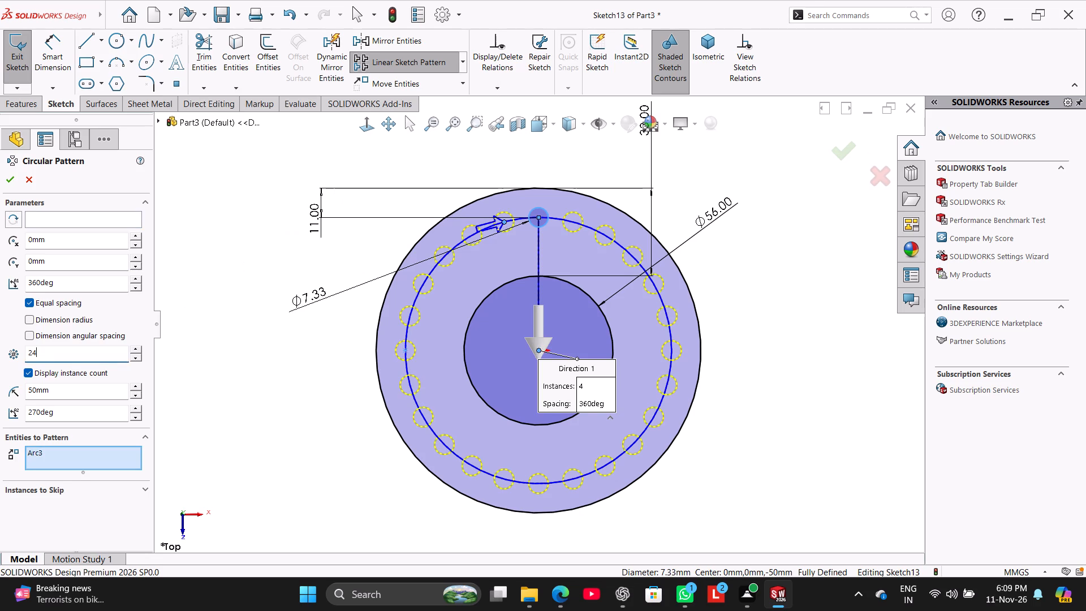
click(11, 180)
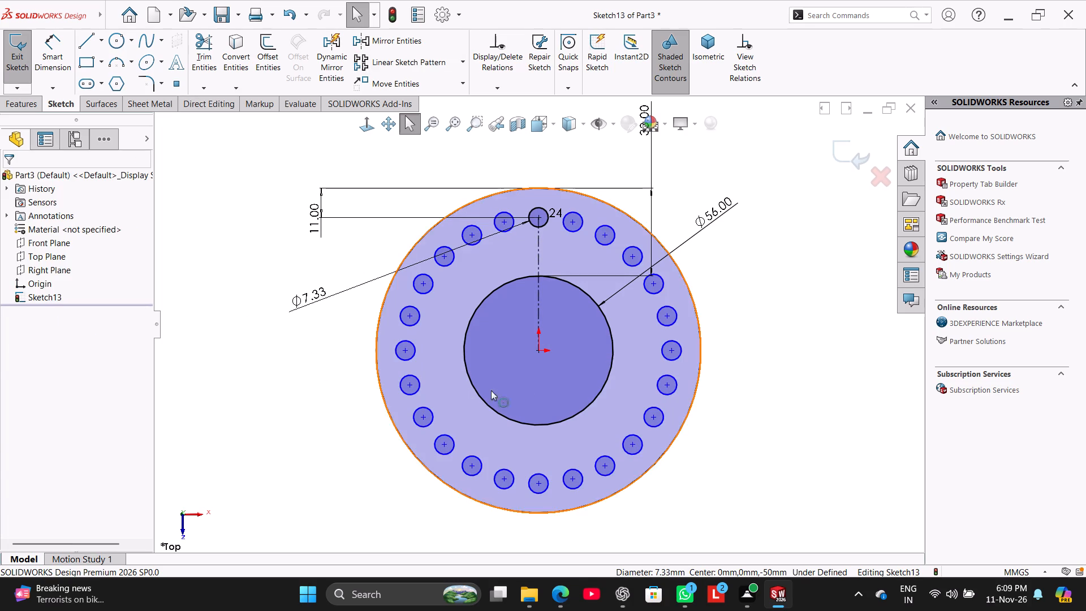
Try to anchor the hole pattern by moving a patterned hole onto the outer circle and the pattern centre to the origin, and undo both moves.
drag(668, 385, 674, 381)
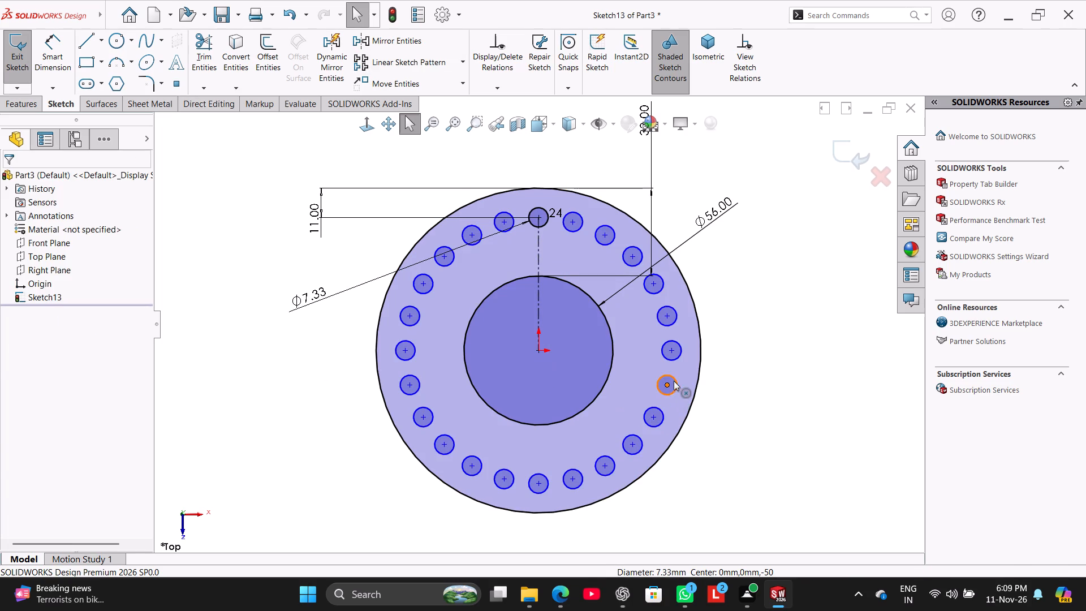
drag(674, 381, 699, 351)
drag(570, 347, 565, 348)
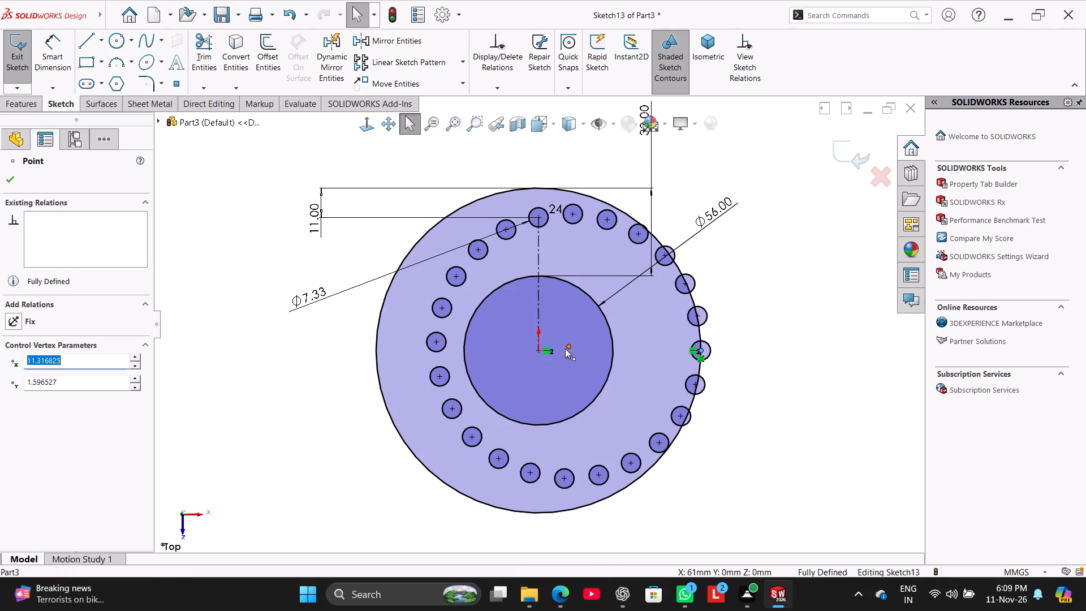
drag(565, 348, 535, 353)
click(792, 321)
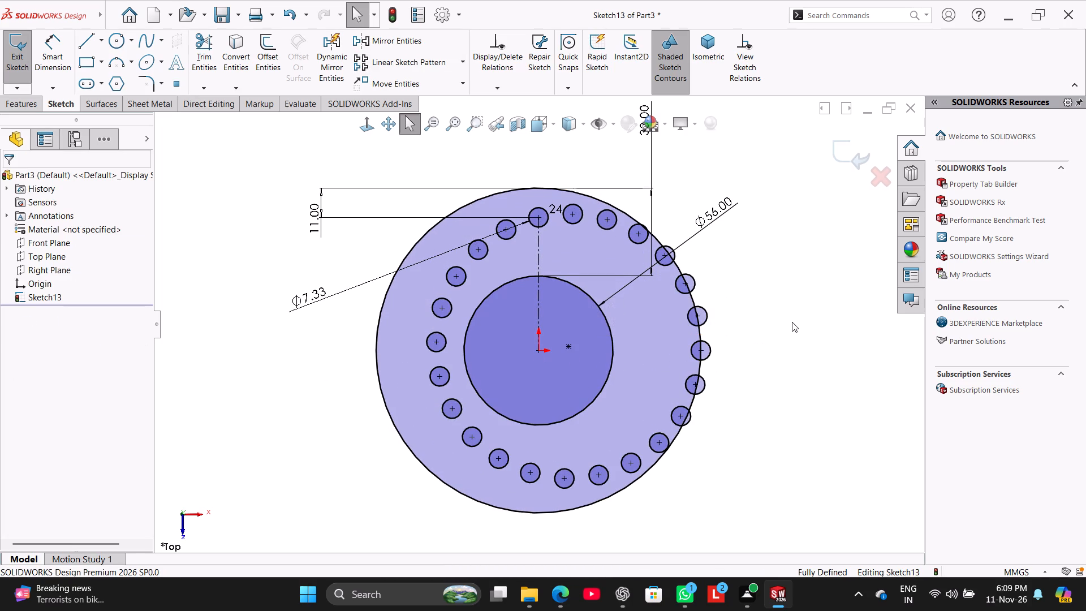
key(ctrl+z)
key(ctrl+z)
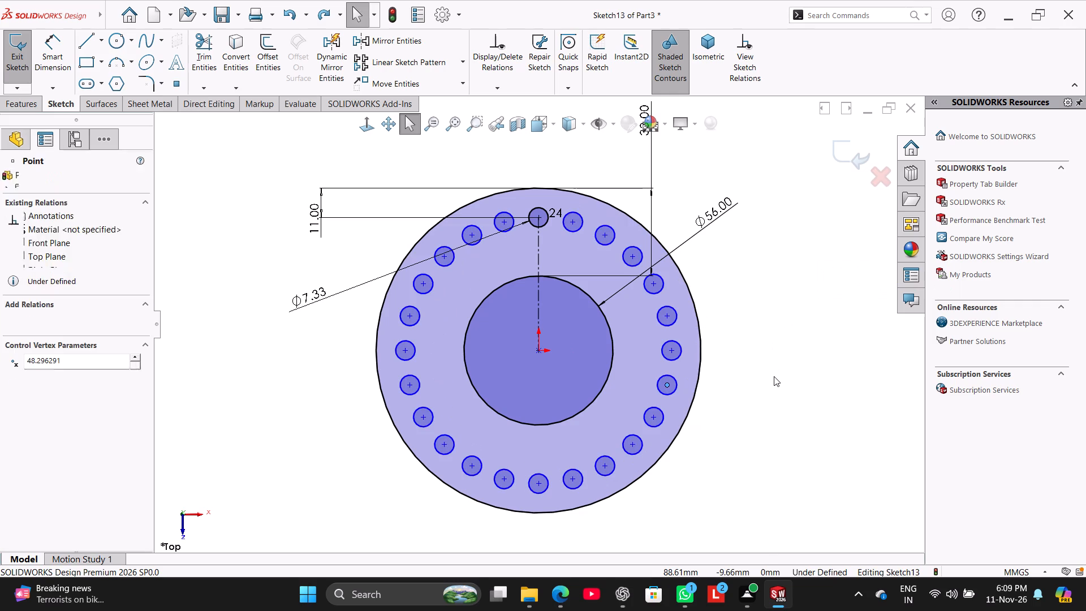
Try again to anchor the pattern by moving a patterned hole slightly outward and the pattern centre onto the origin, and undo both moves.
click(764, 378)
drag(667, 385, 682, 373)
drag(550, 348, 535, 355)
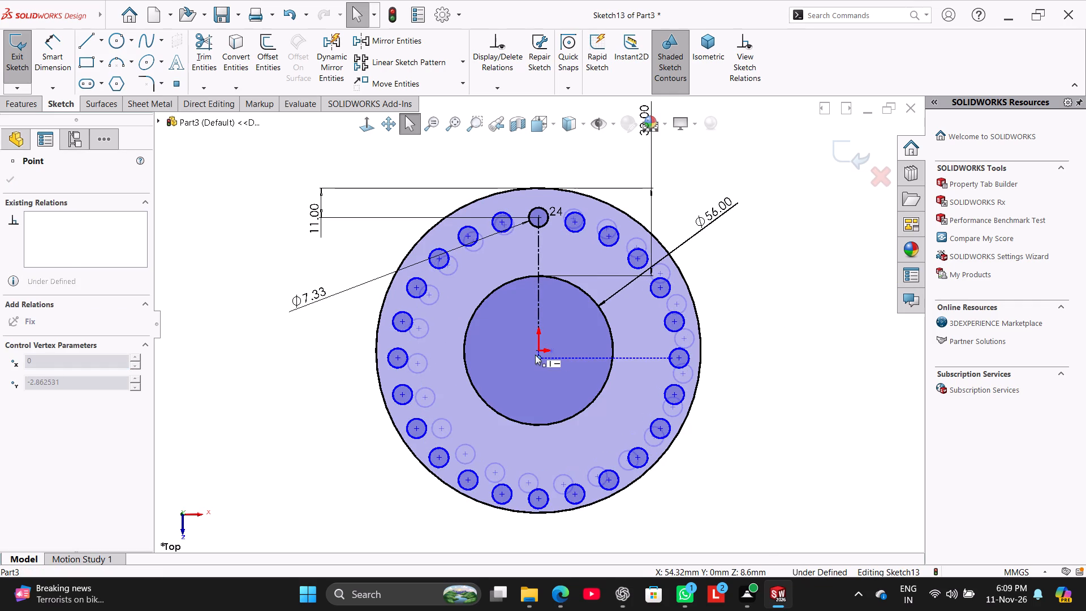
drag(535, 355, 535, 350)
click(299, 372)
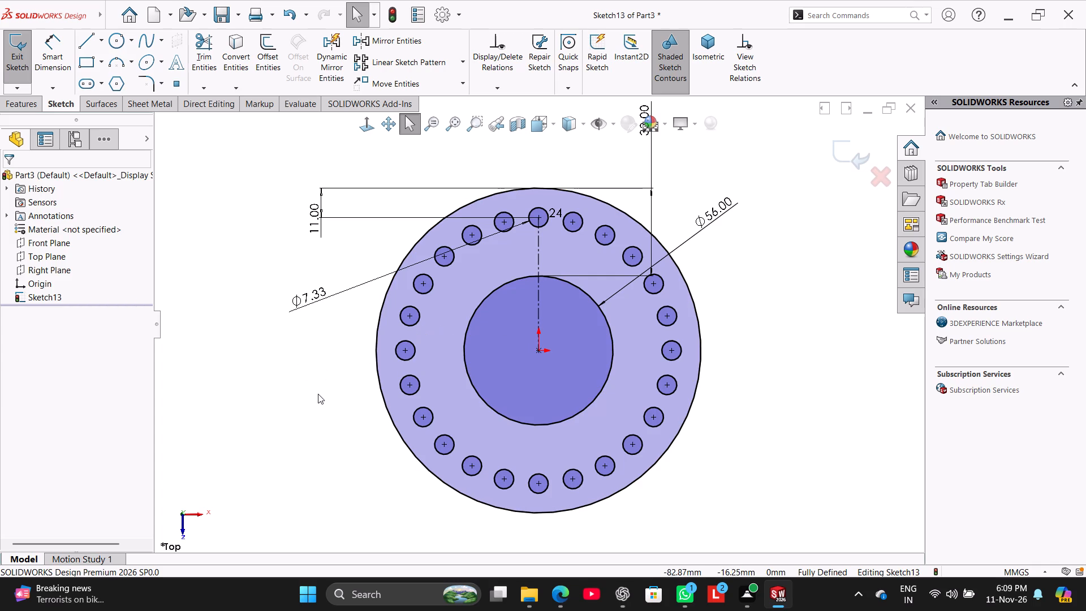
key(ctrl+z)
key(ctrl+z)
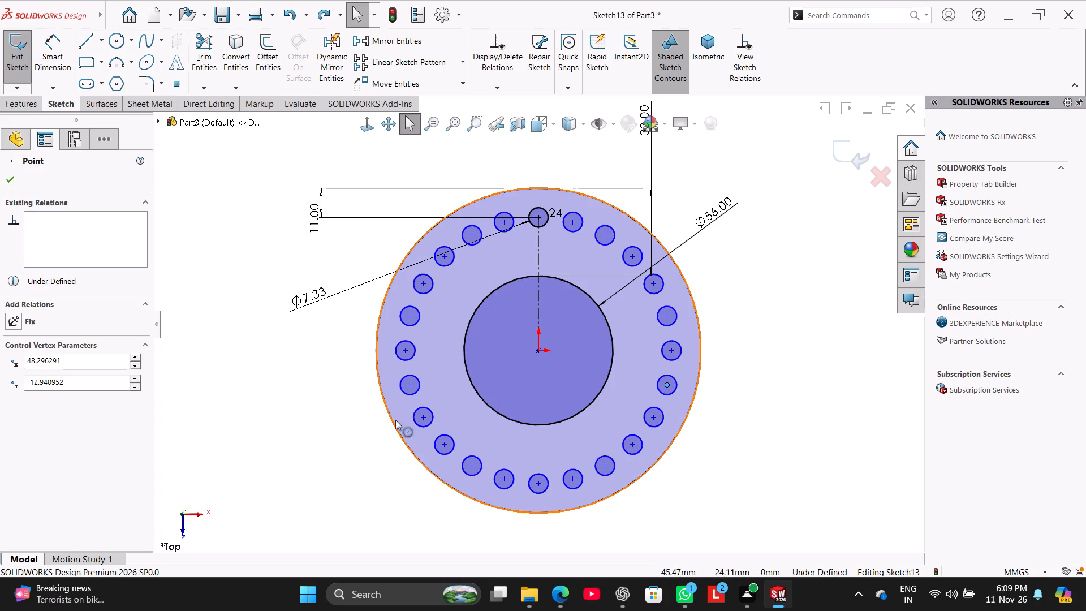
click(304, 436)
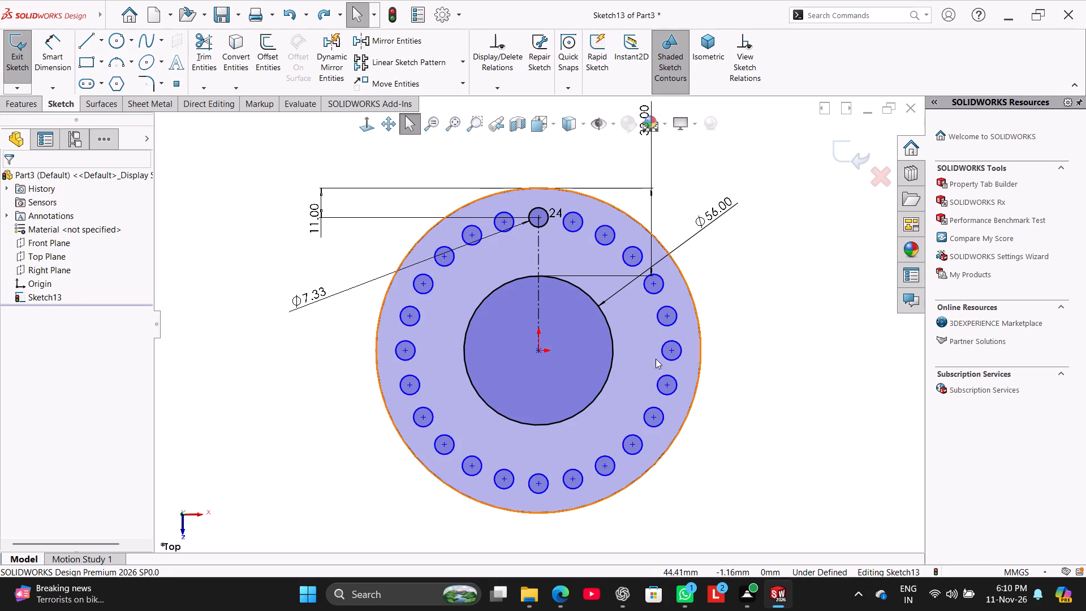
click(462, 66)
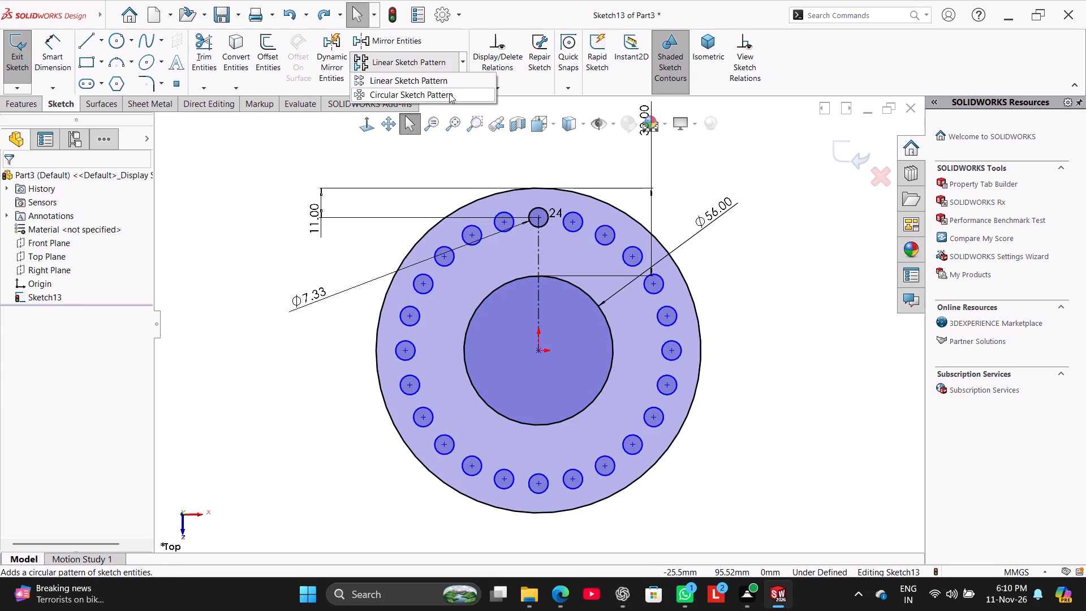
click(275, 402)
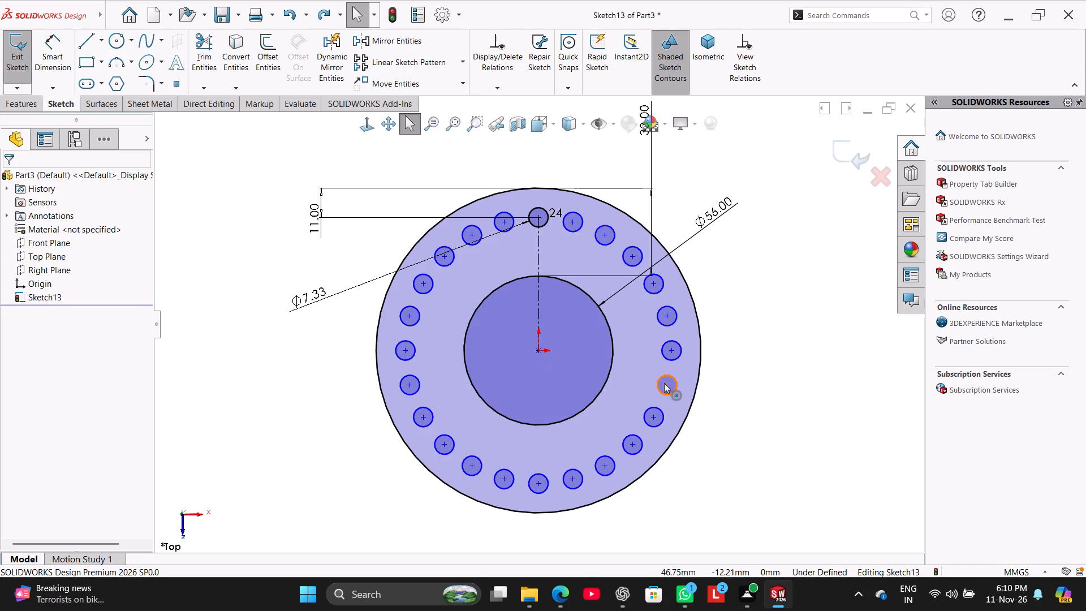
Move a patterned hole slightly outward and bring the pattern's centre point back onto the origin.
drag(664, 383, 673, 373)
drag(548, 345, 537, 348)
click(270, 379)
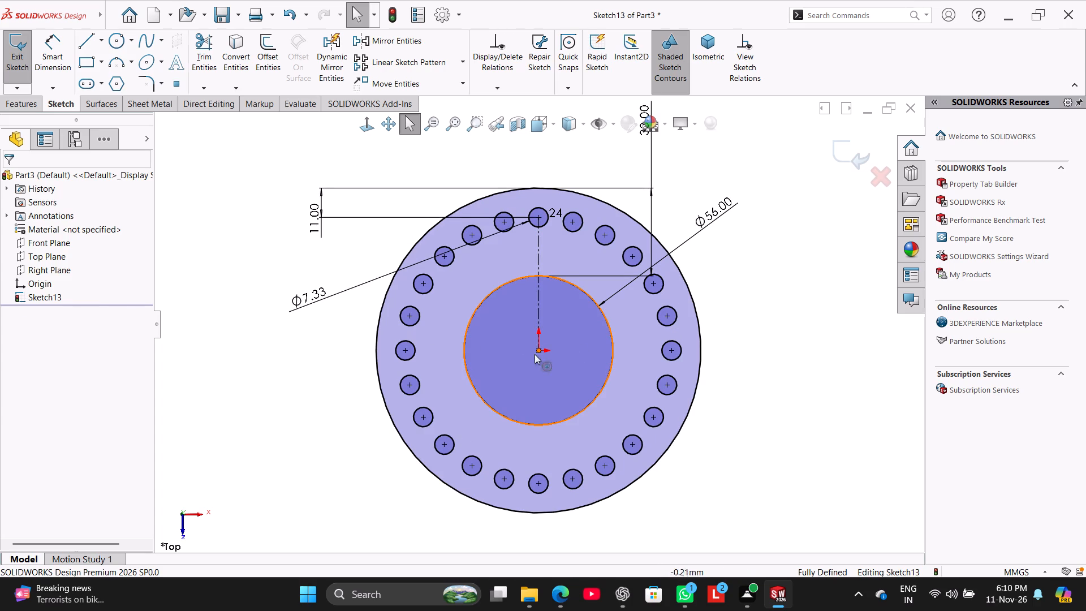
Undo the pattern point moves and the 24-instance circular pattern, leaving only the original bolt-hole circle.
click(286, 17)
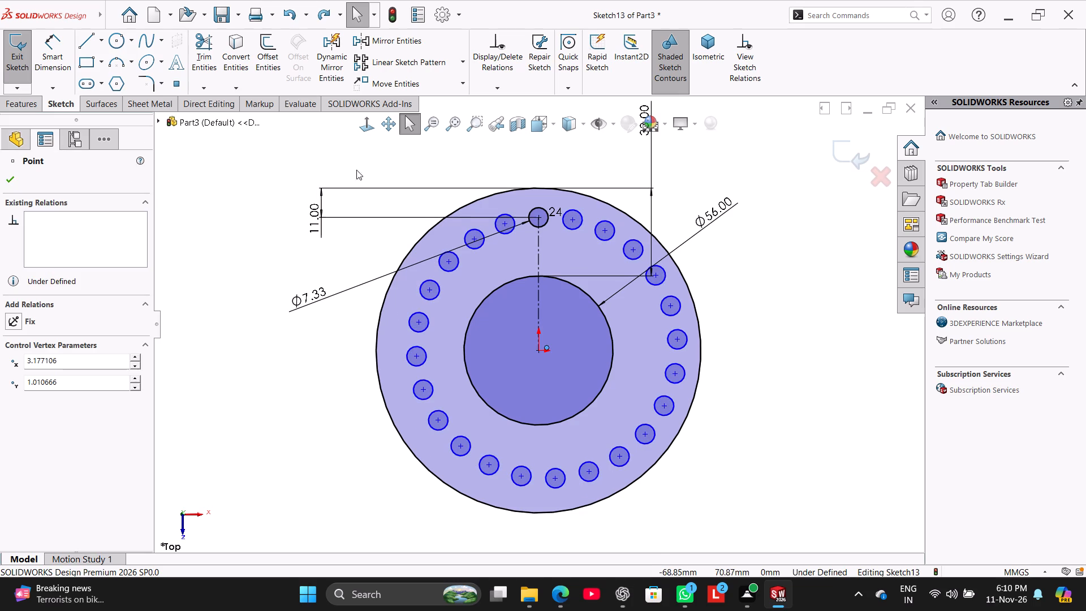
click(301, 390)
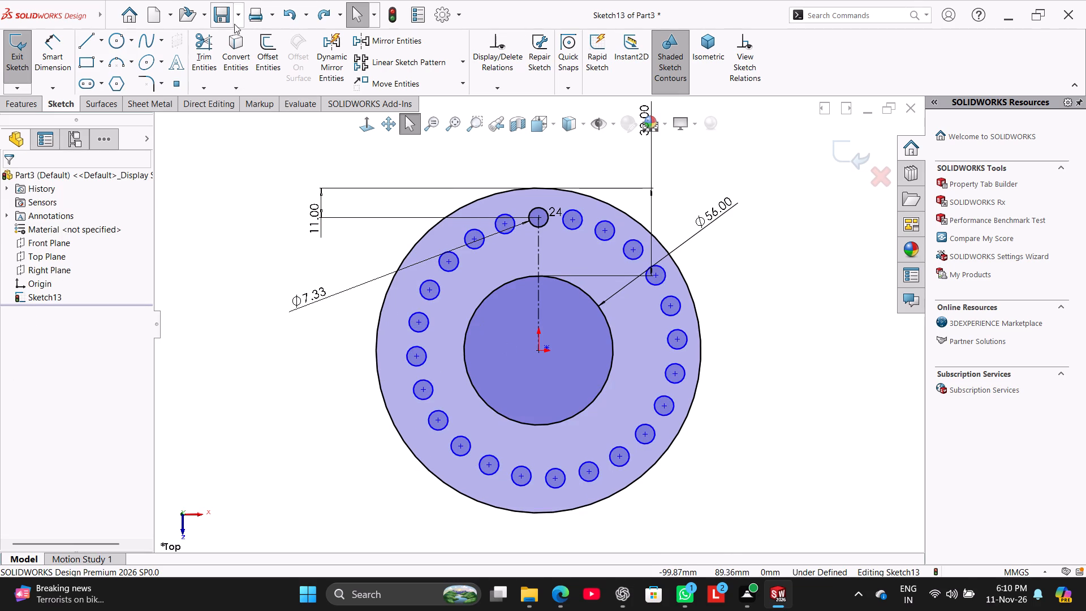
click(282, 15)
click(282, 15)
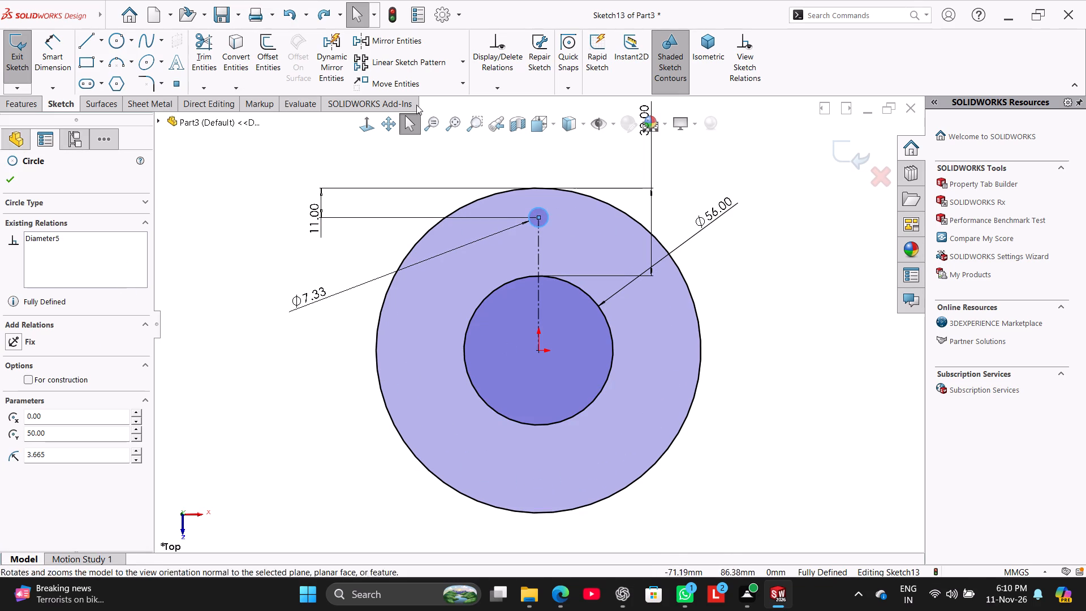
Circular-pattern the bolt-hole circle into 24 equally spaced instances over 360 degrees, using the origin point as the pattern centre.
click(464, 63)
click(464, 90)
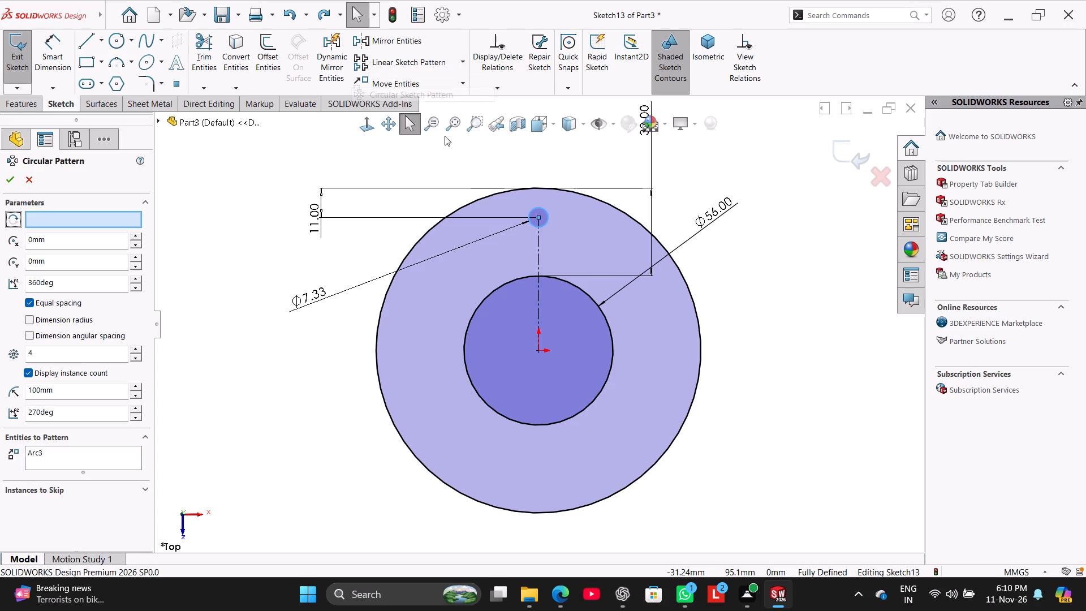
double_click(75, 353)
text(24)
key(Return)
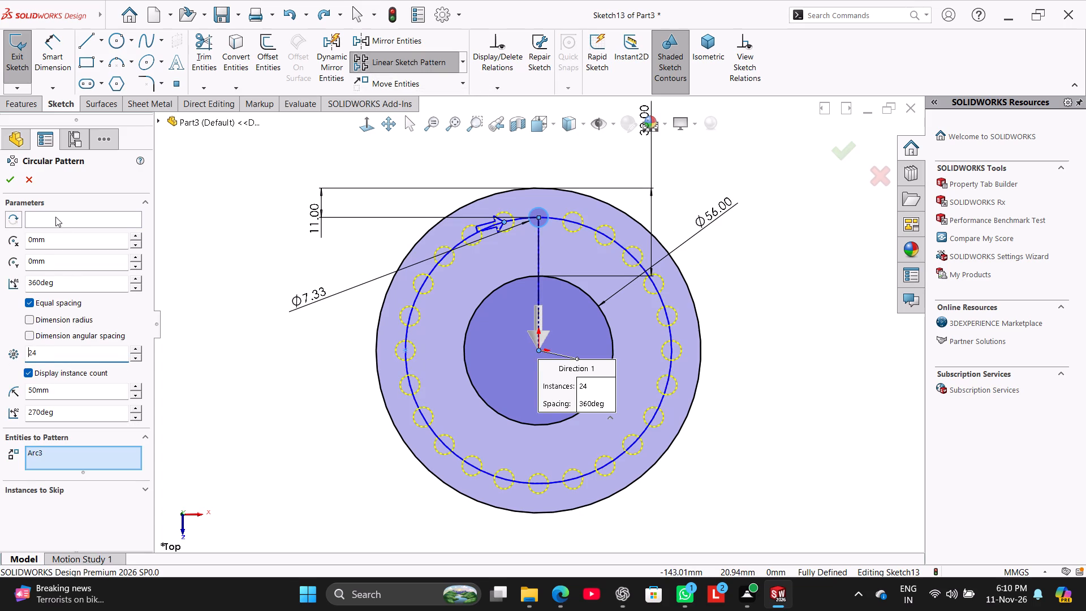
click(55, 217)
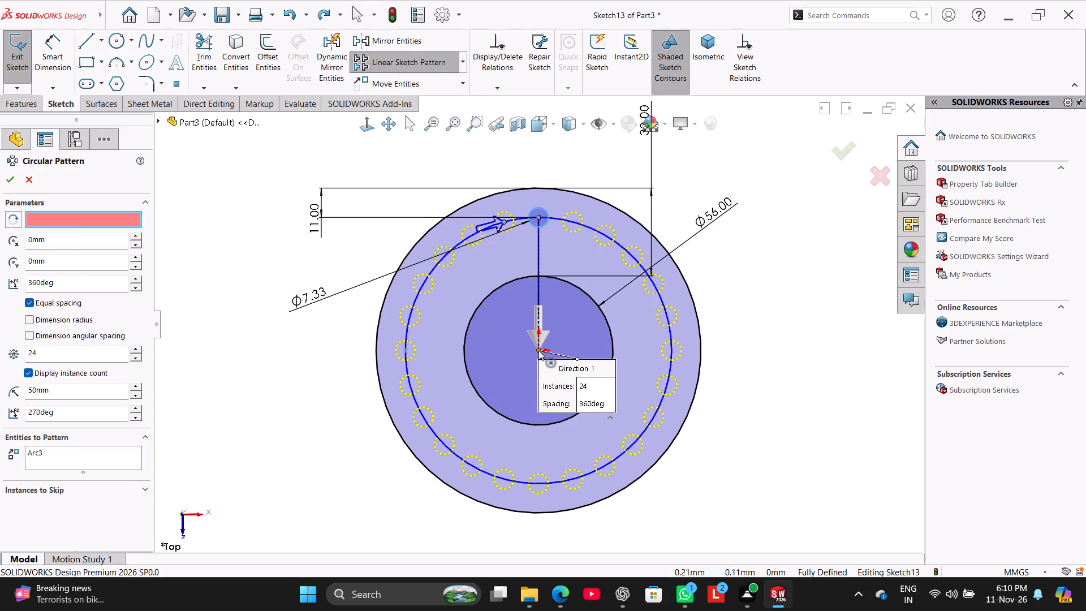
click(538, 350)
click(9, 180)
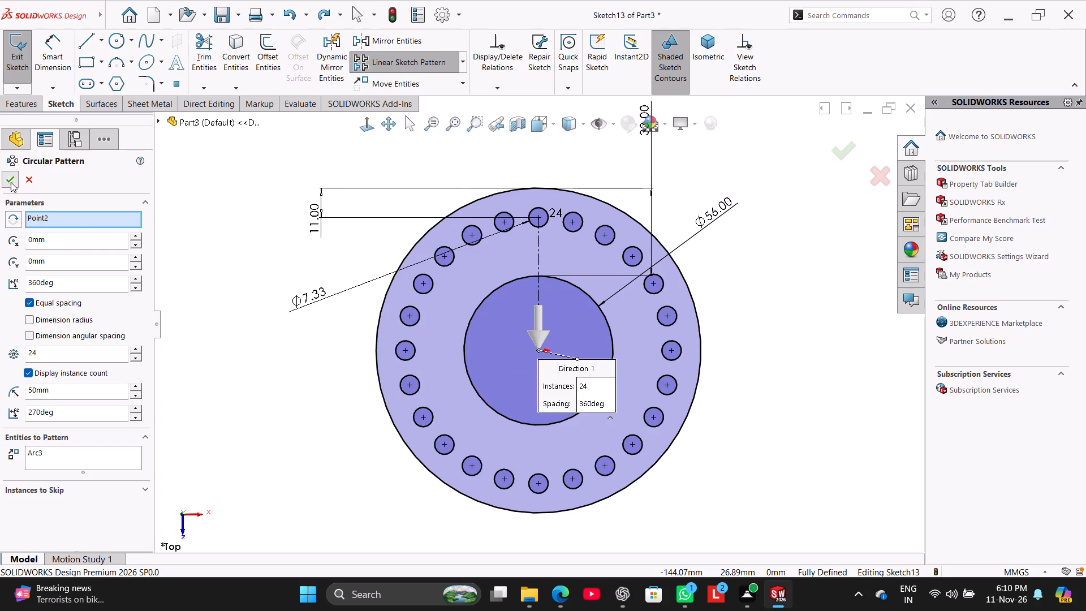
click(218, 224)
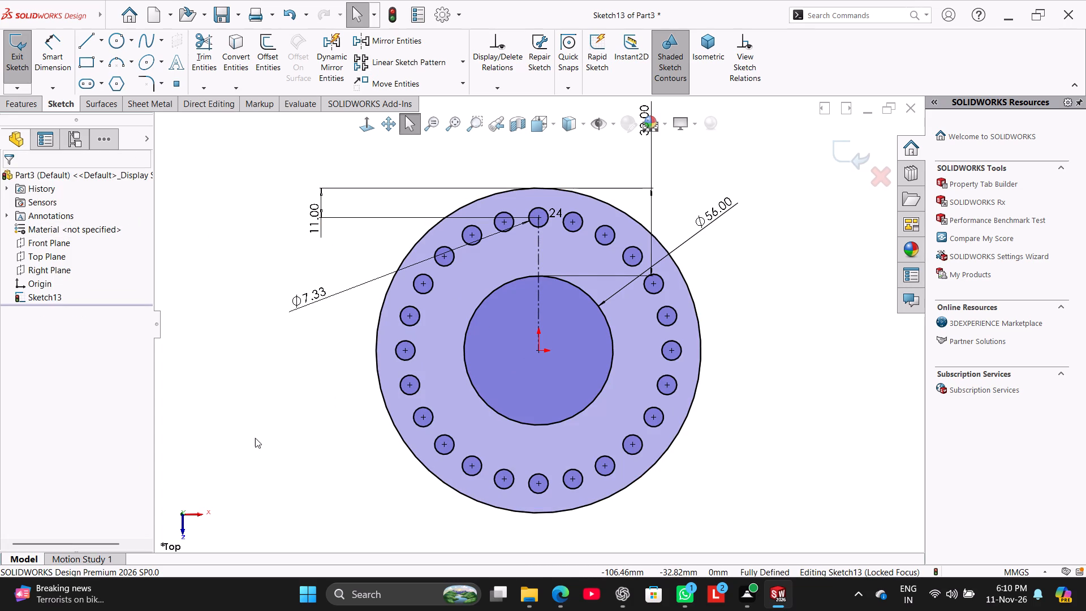
Extrude the flange sketch with its bore and bolt holes as a blind boss 11 mm deep.
click(33, 109)
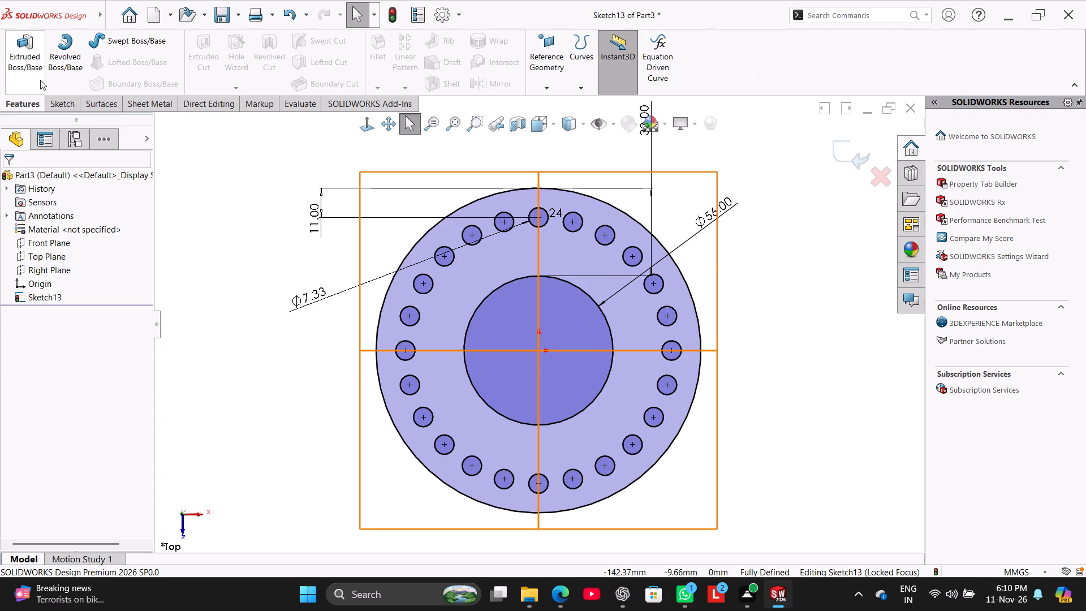
click(37, 72)
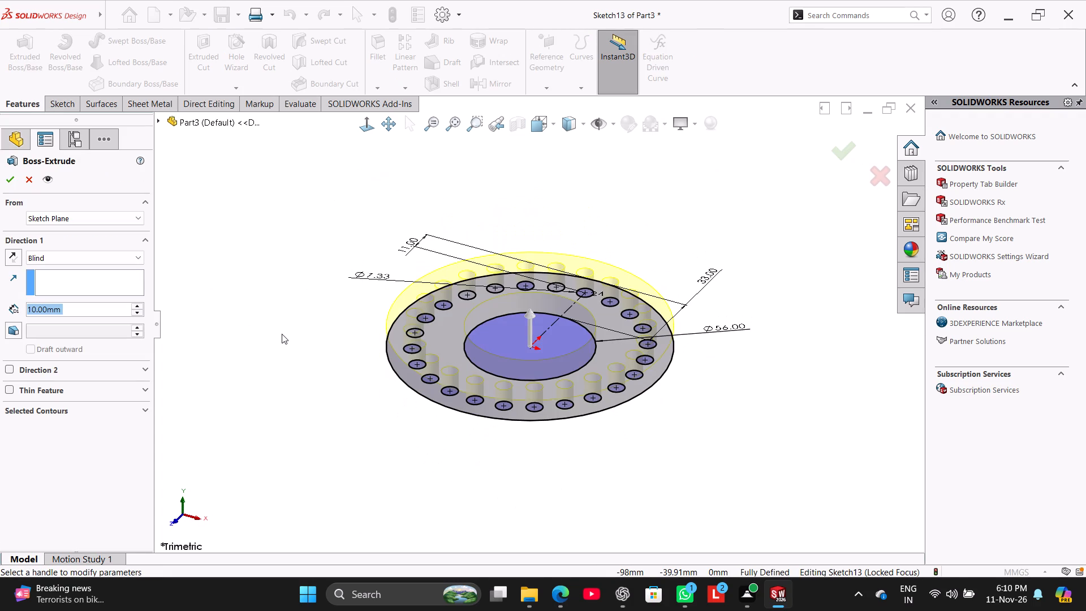
text(11)
key(Return)
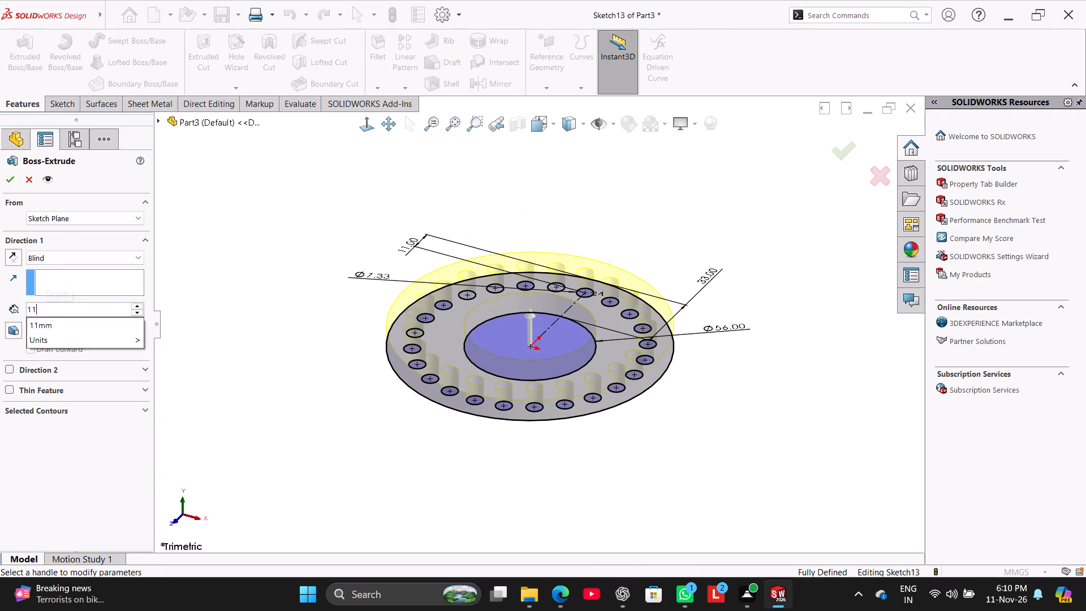
click(13, 183)
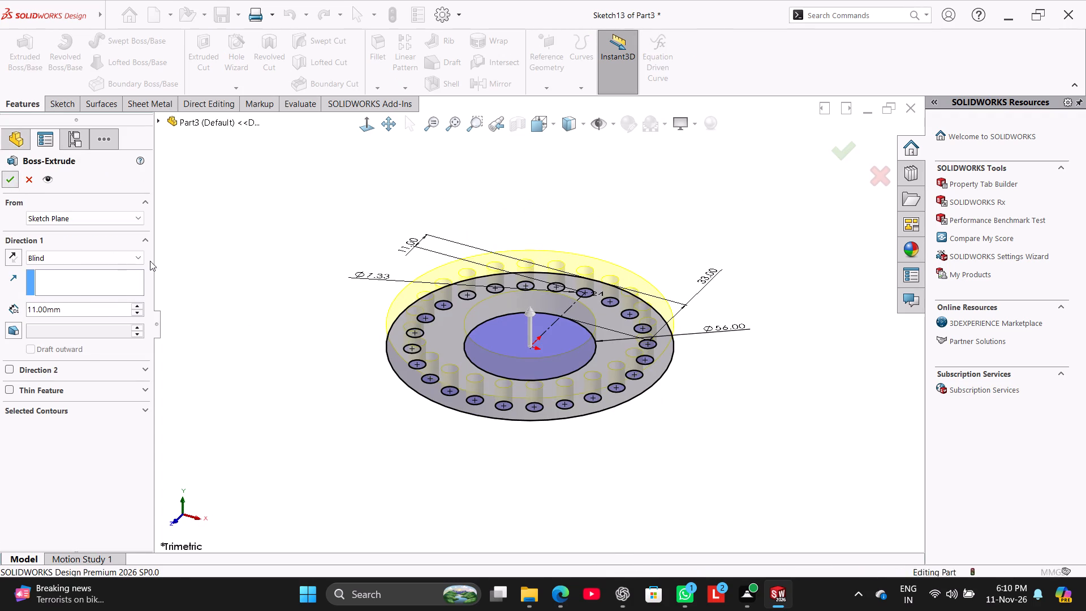
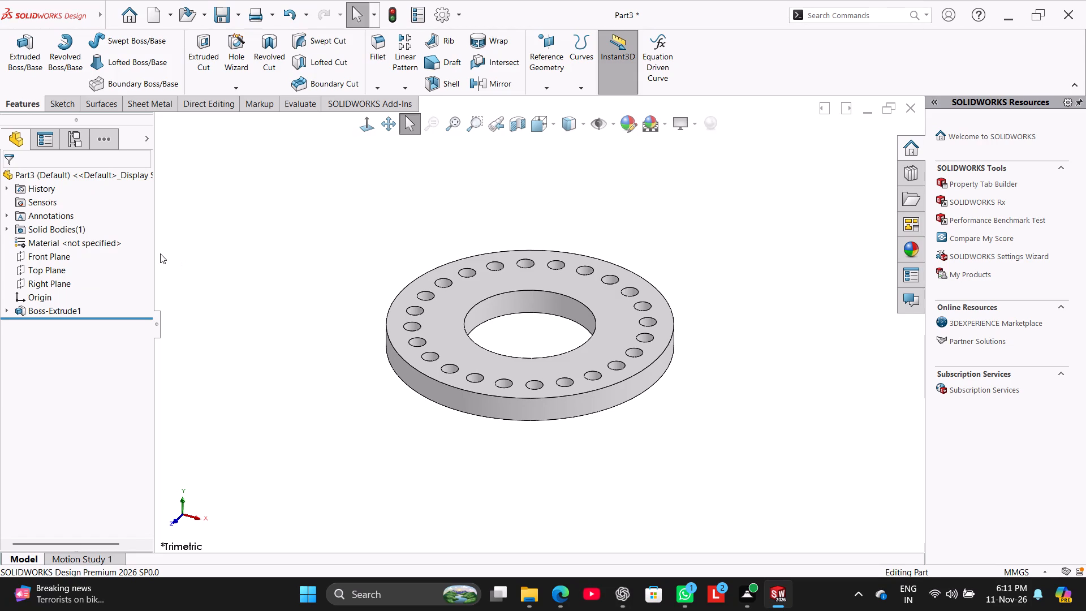
Fillet the flange's upper and lower outer circular edges with a symmetric 2 mm radius.
click(374, 50)
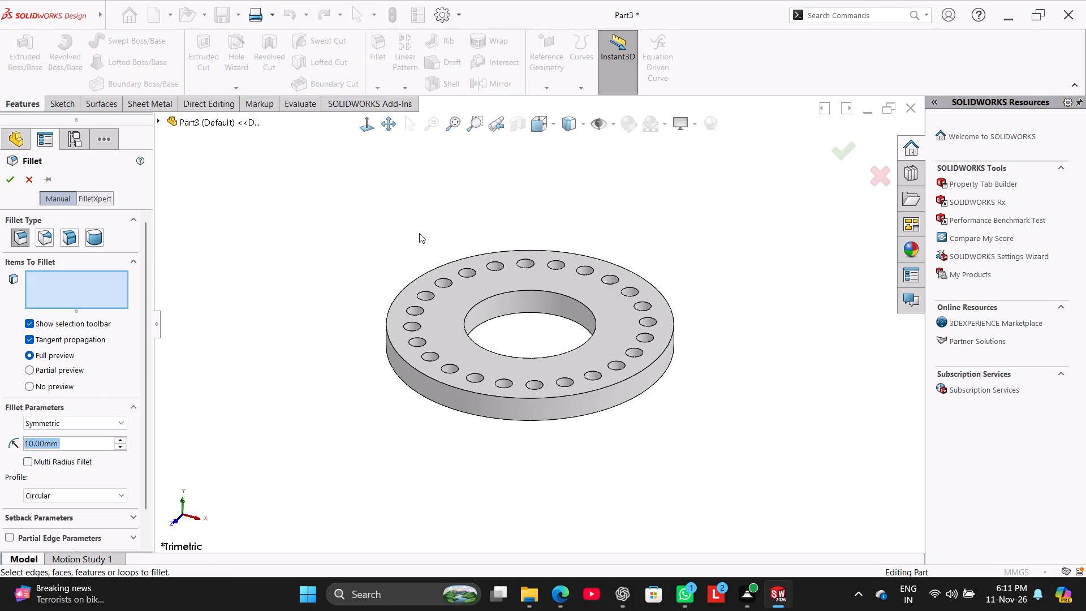
click(397, 352)
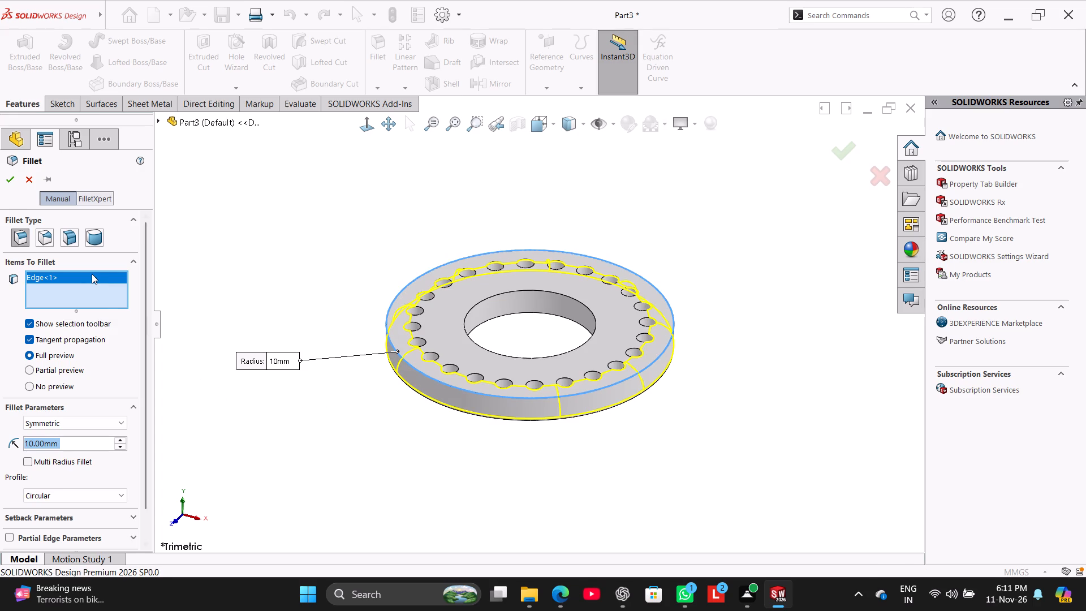
right_click(92, 274)
click(120, 295)
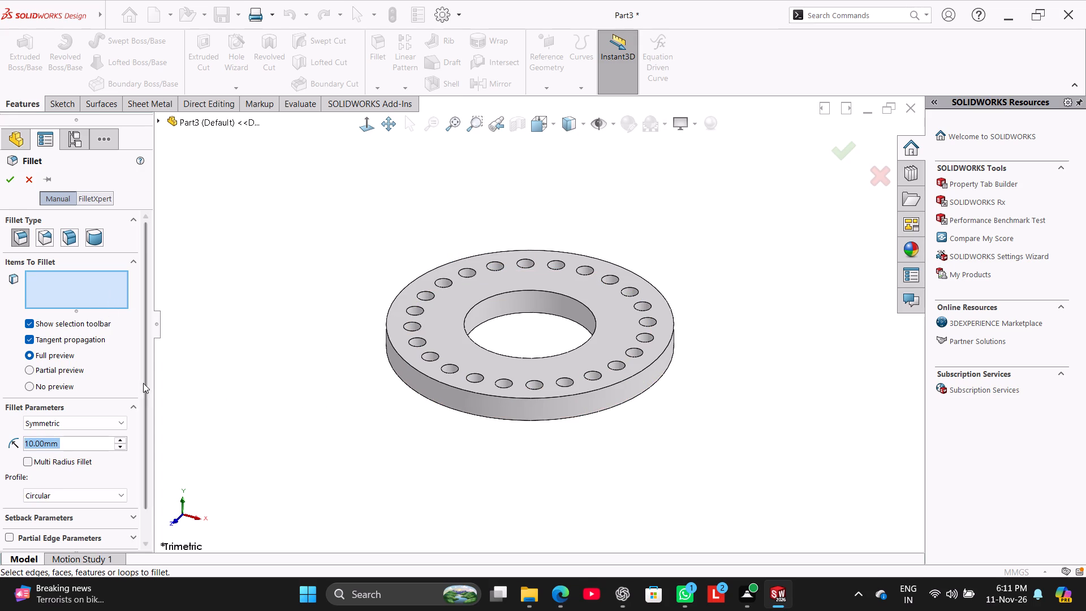
key(2)
key(Return)
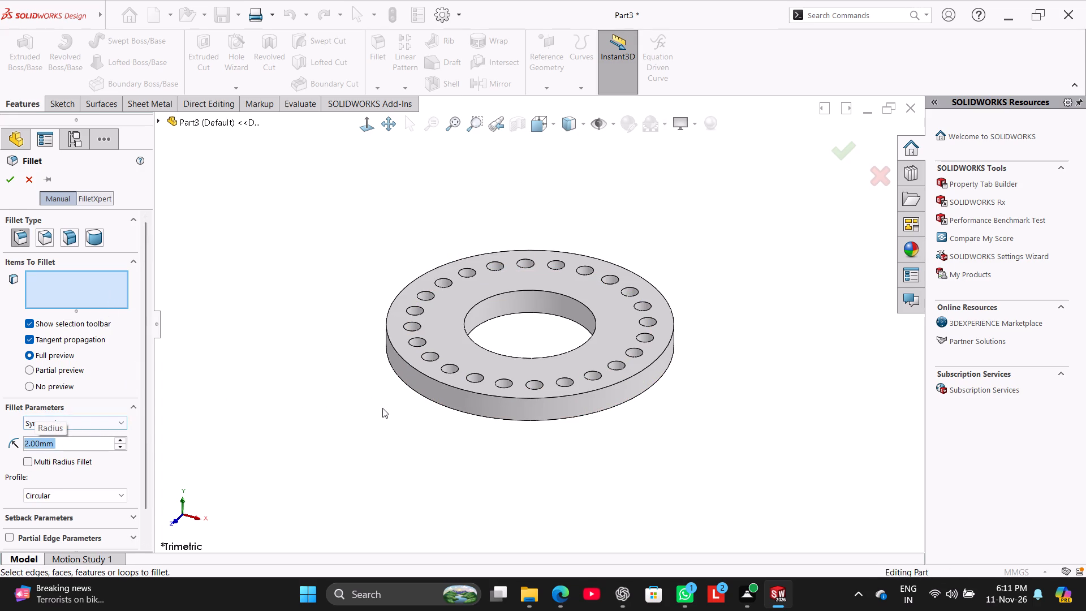
click(450, 384)
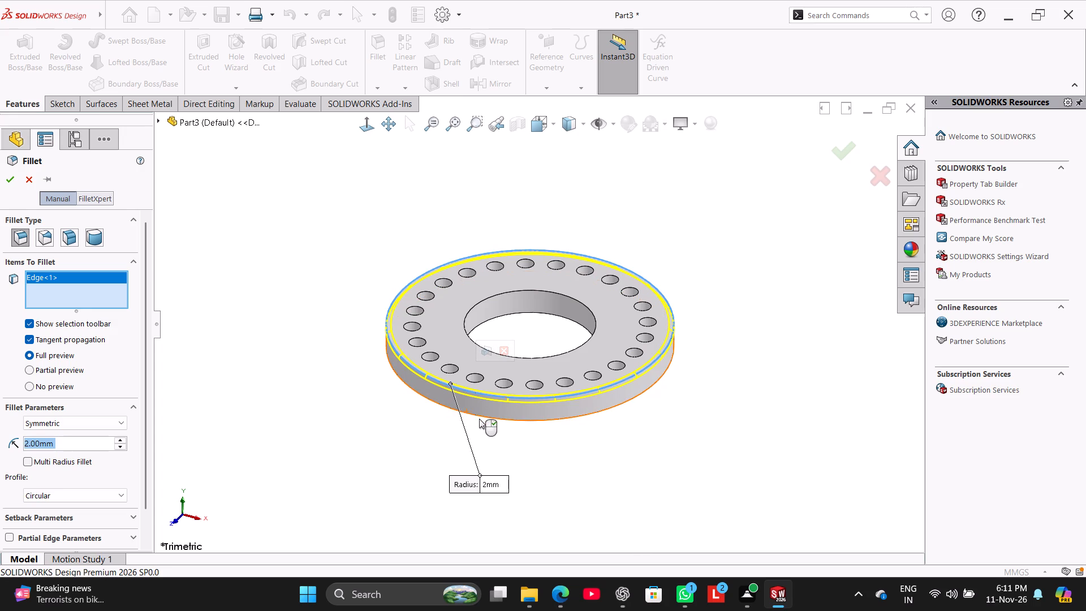
click(479, 415)
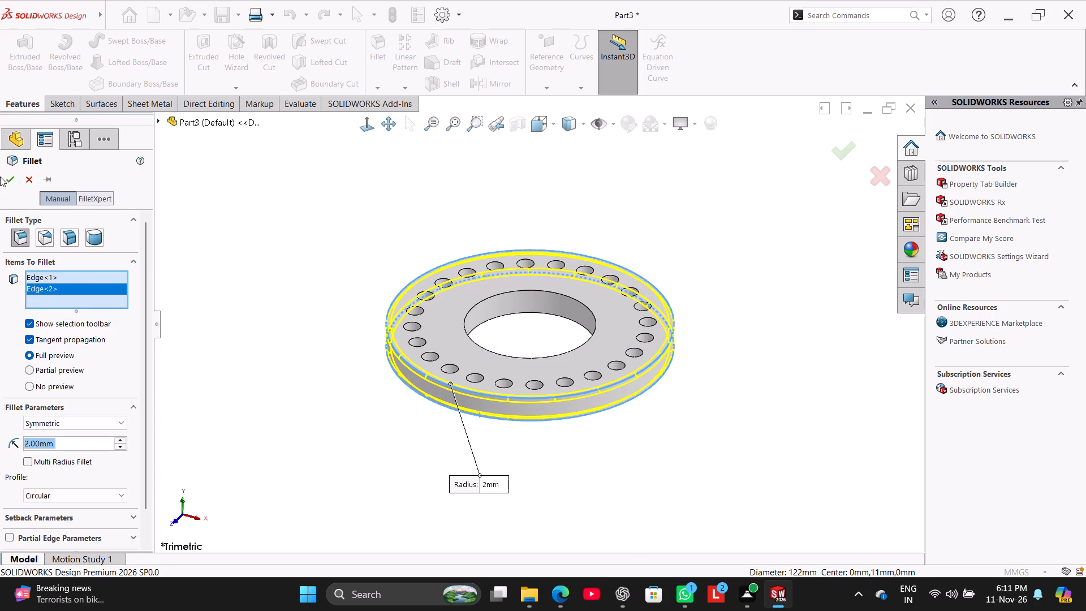
click(5, 178)
click(338, 239)
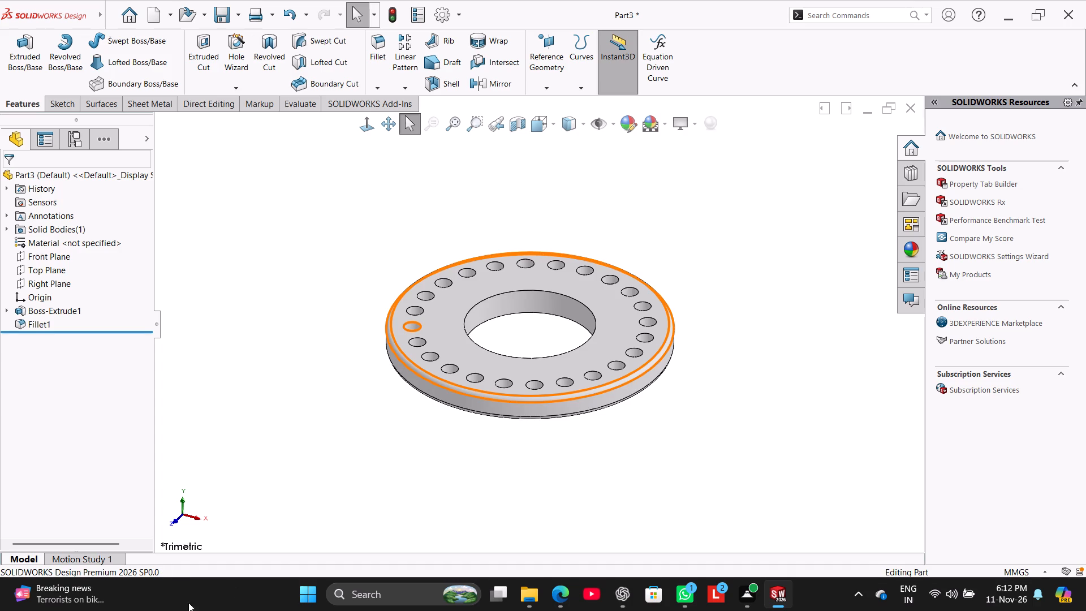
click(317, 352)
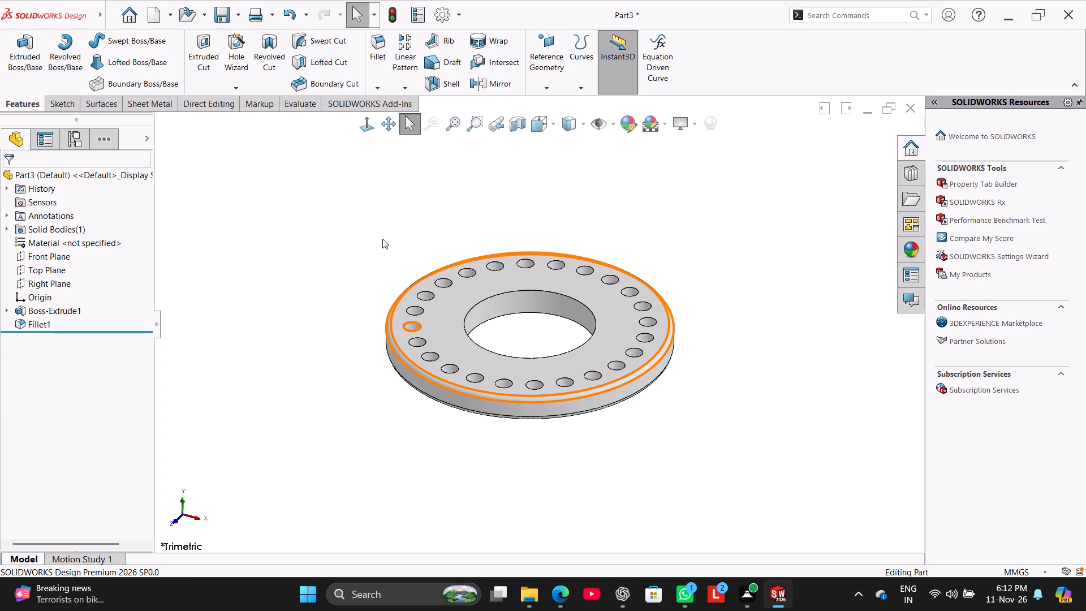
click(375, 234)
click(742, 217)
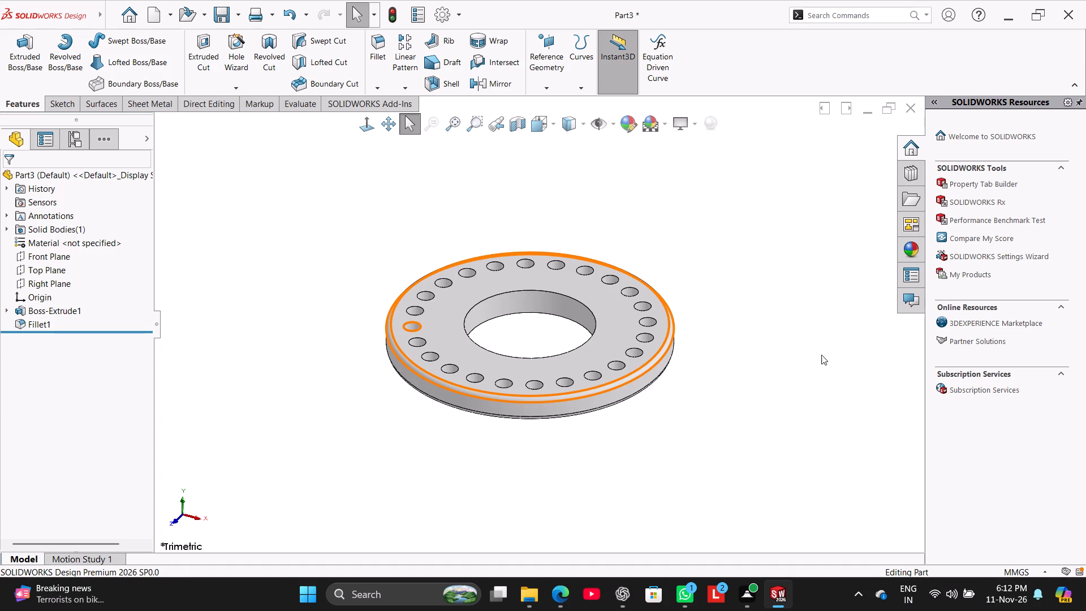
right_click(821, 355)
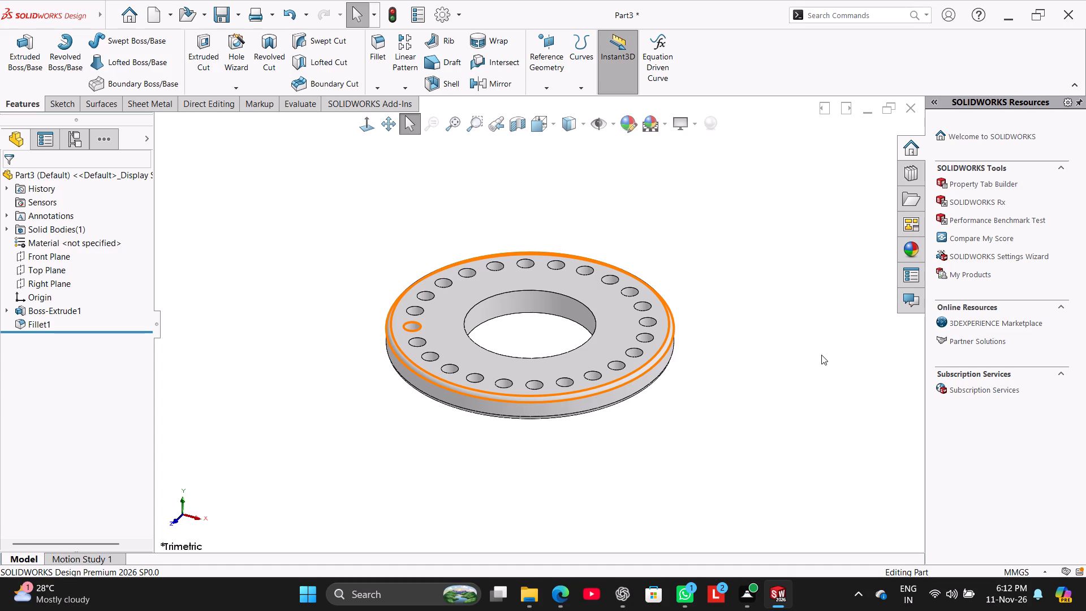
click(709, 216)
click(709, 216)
Start a sketch on the Front Plane and draw a vertical centerline upward from origin level, about 154 mm toward negative X.
right_drag(288, 325, 429, 188)
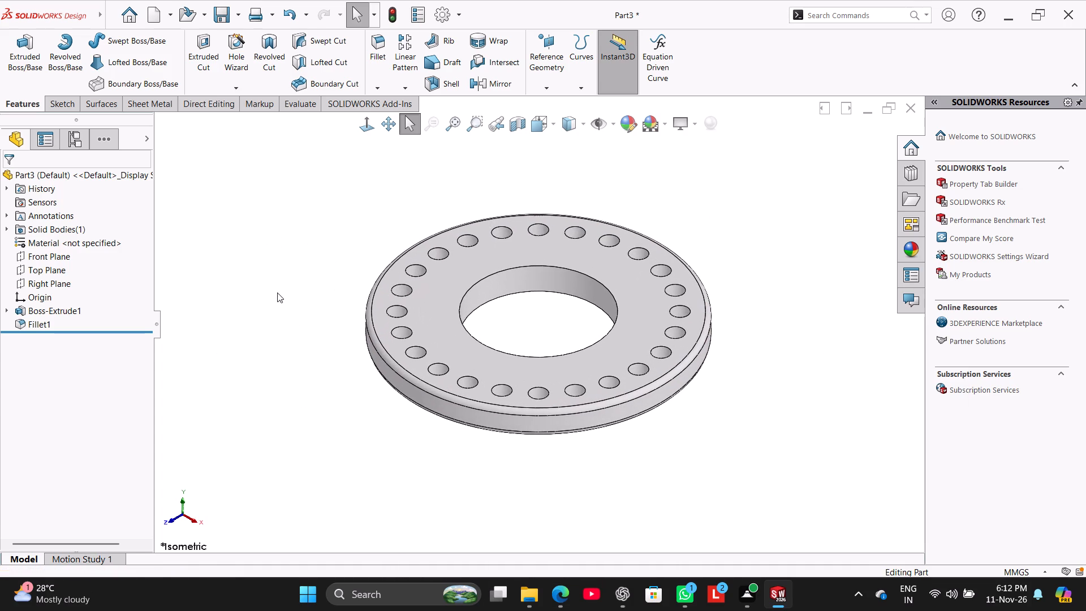
click(49, 276)
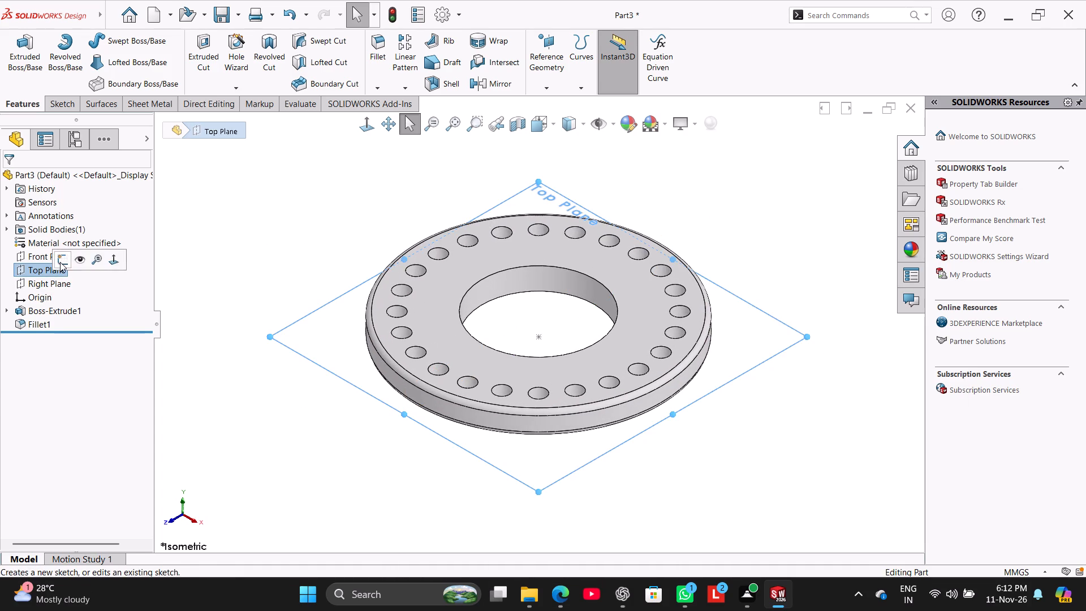
click(60, 262)
click(53, 258)
click(66, 241)
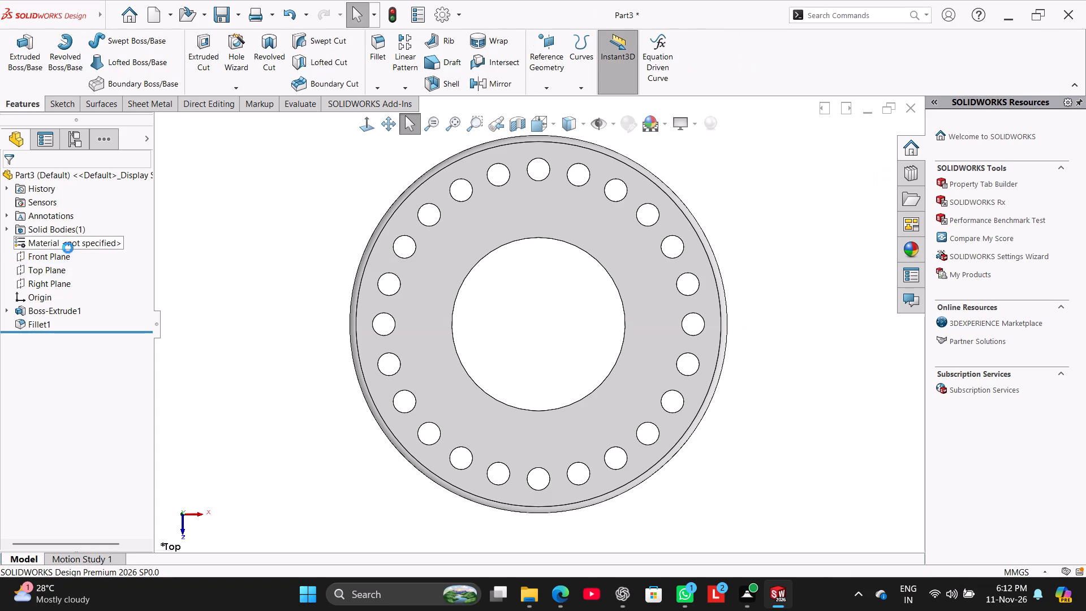
click(63, 259)
click(77, 243)
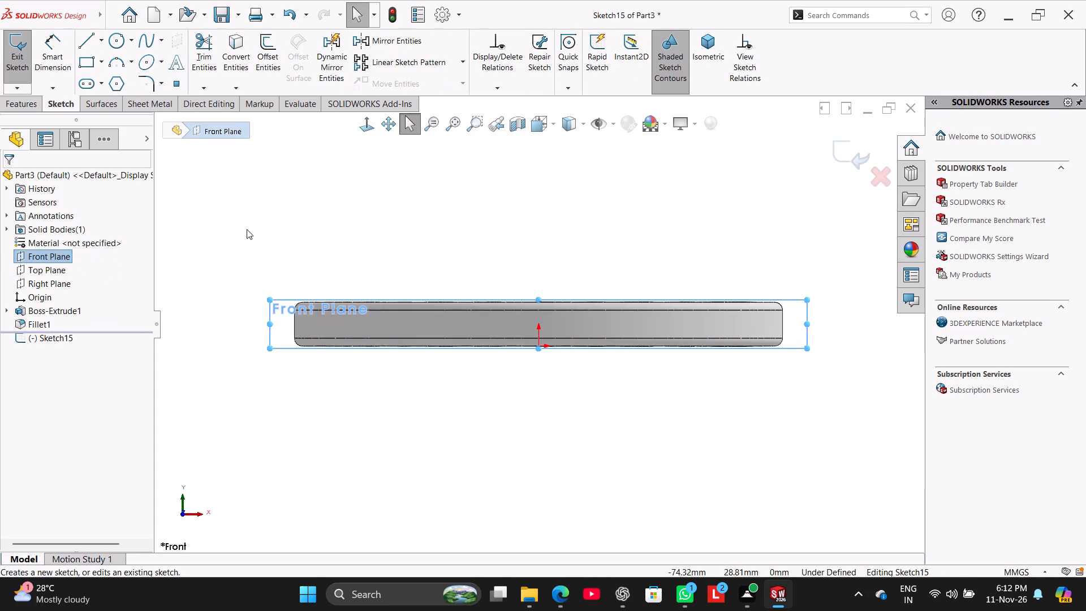
click(251, 229)
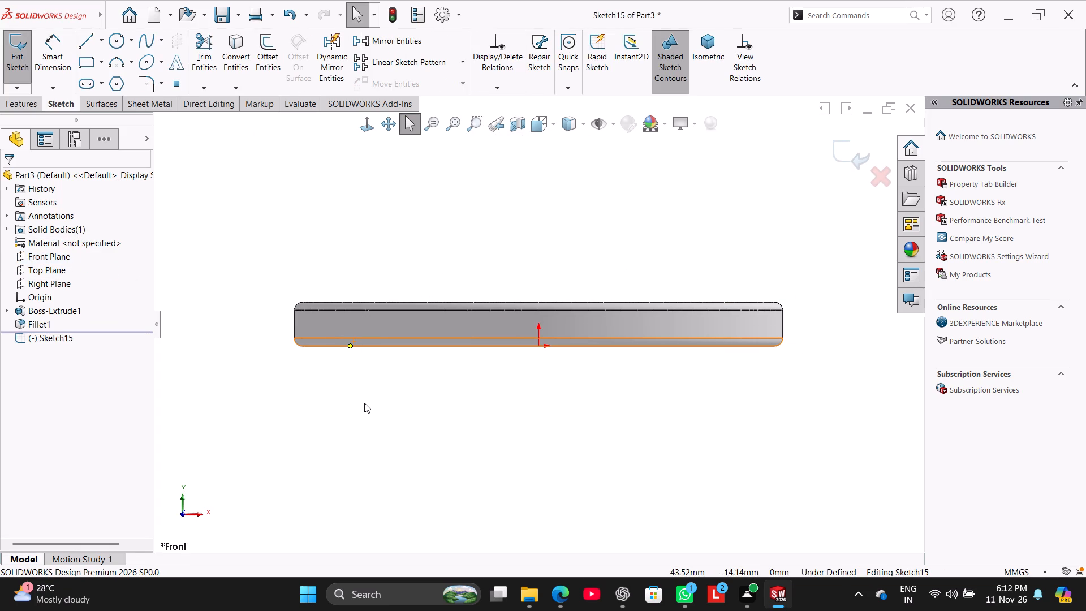
scroll(364, 403, up, 5)
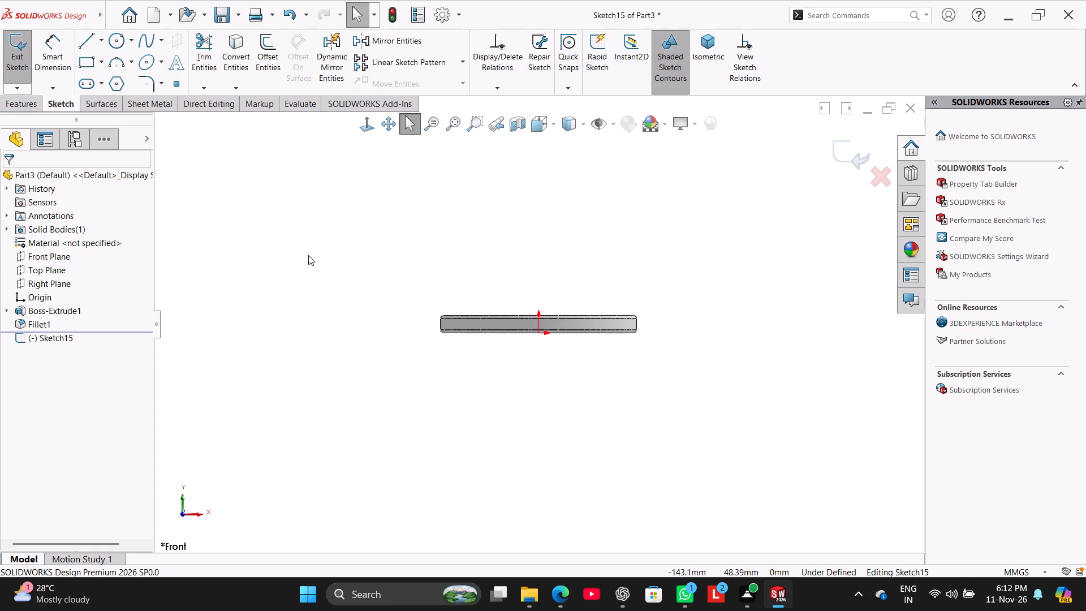
click(102, 38)
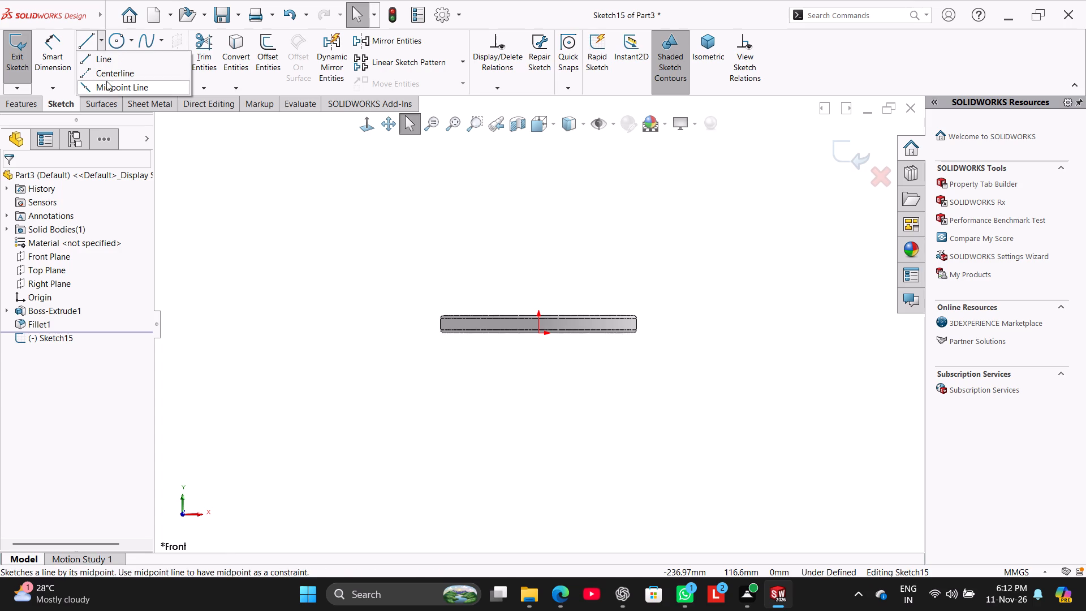
click(106, 76)
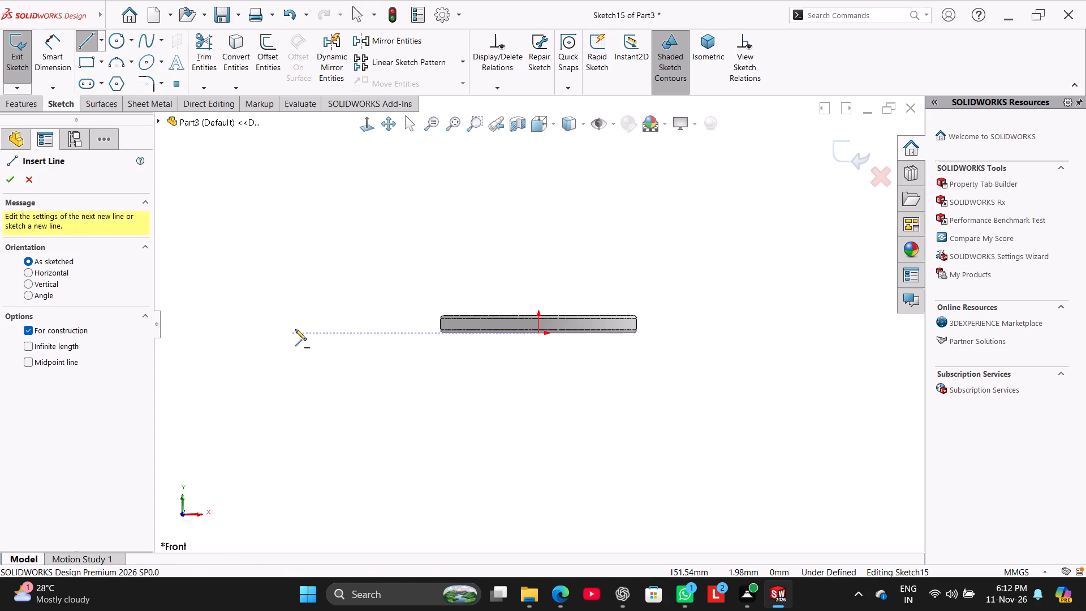
click(290, 332)
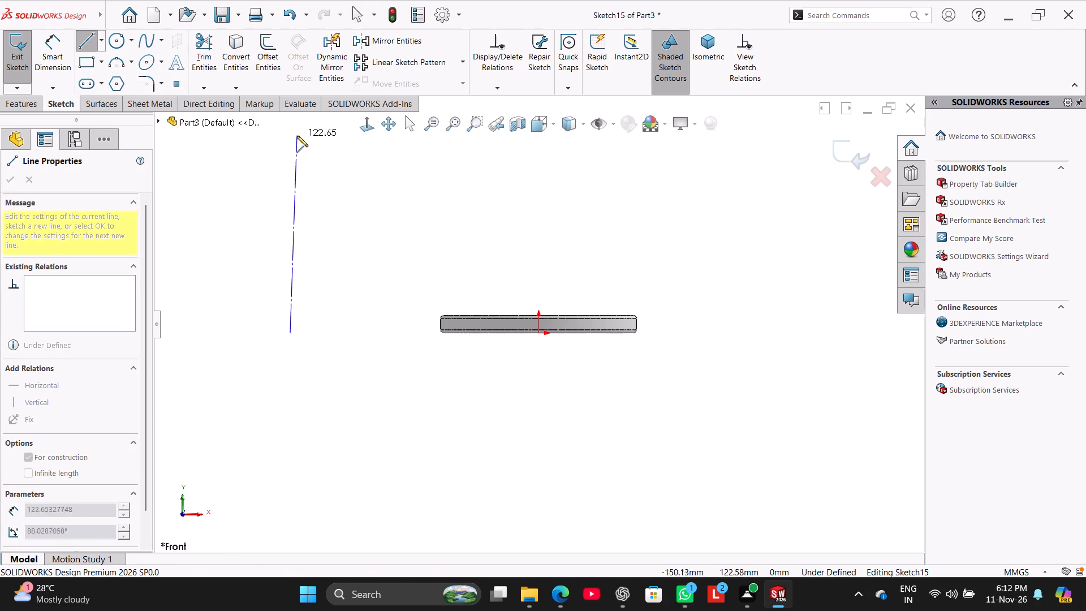
click(290, 130)
right_click(312, 158)
click(333, 166)
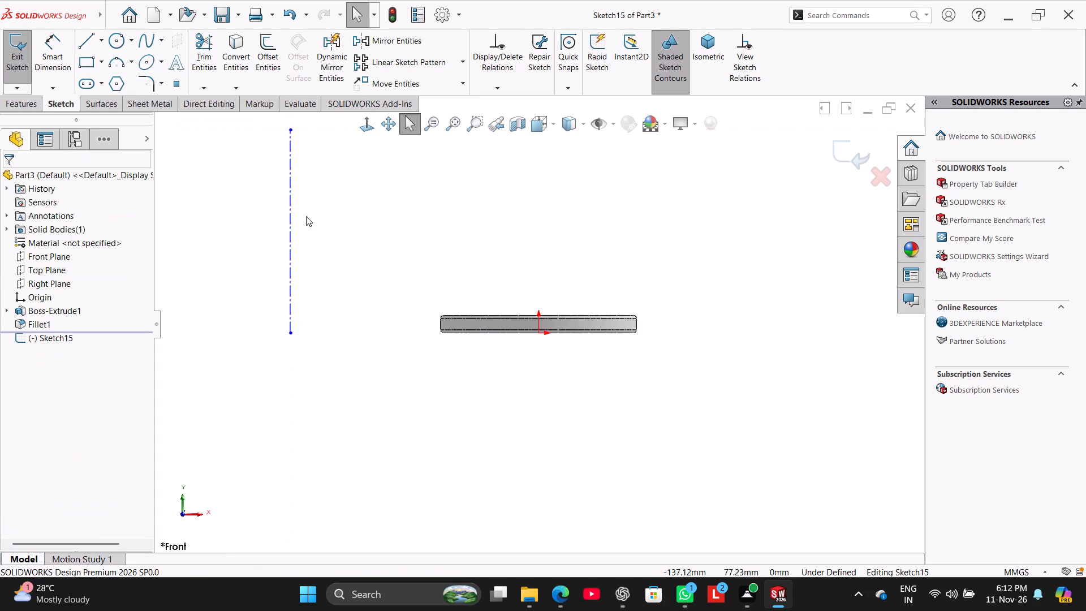
click(290, 254)
click(338, 270)
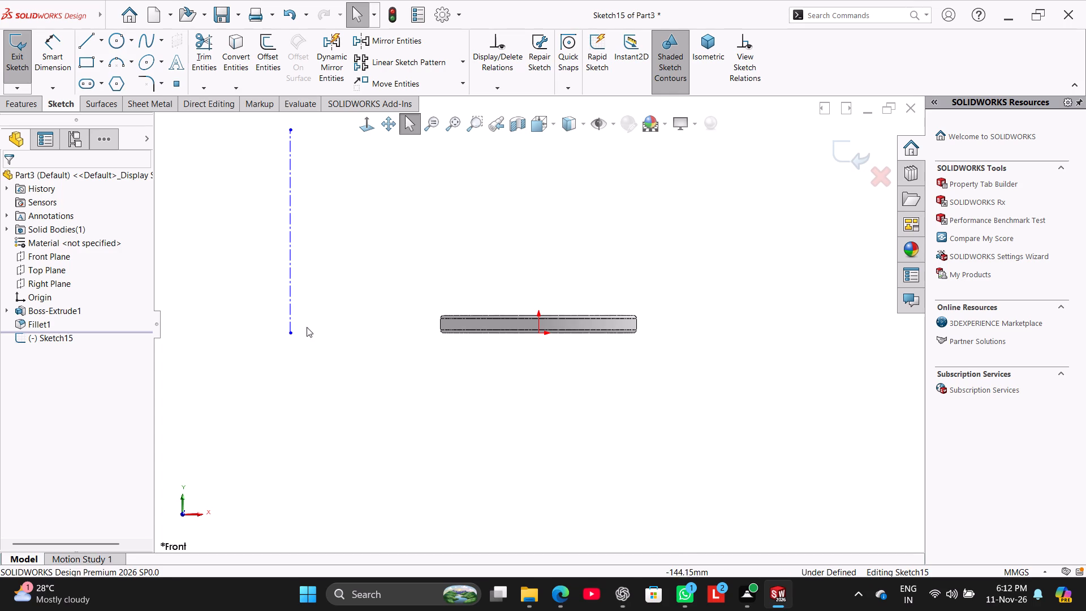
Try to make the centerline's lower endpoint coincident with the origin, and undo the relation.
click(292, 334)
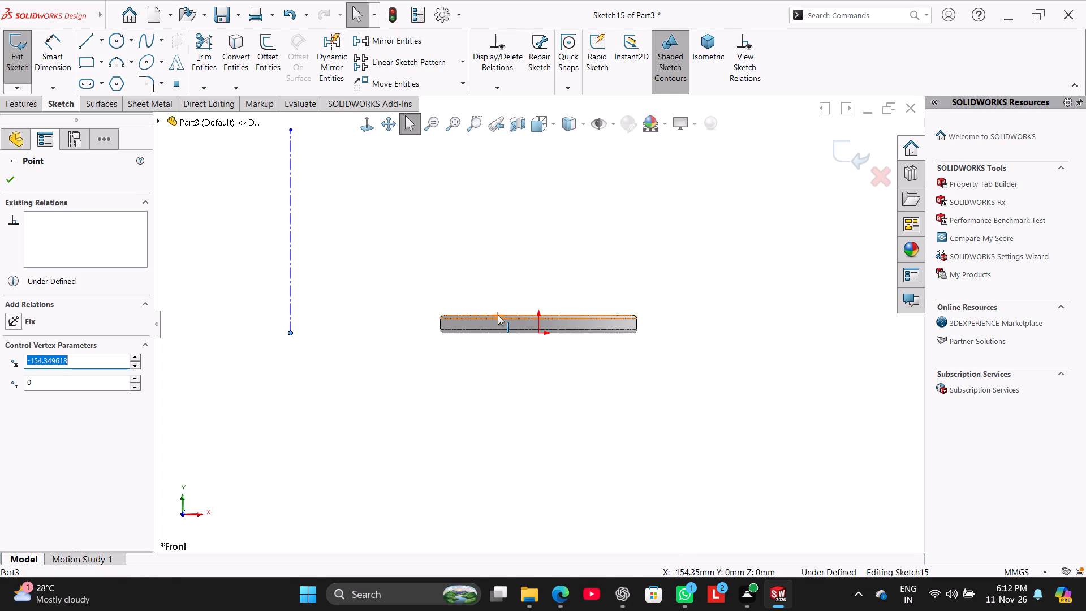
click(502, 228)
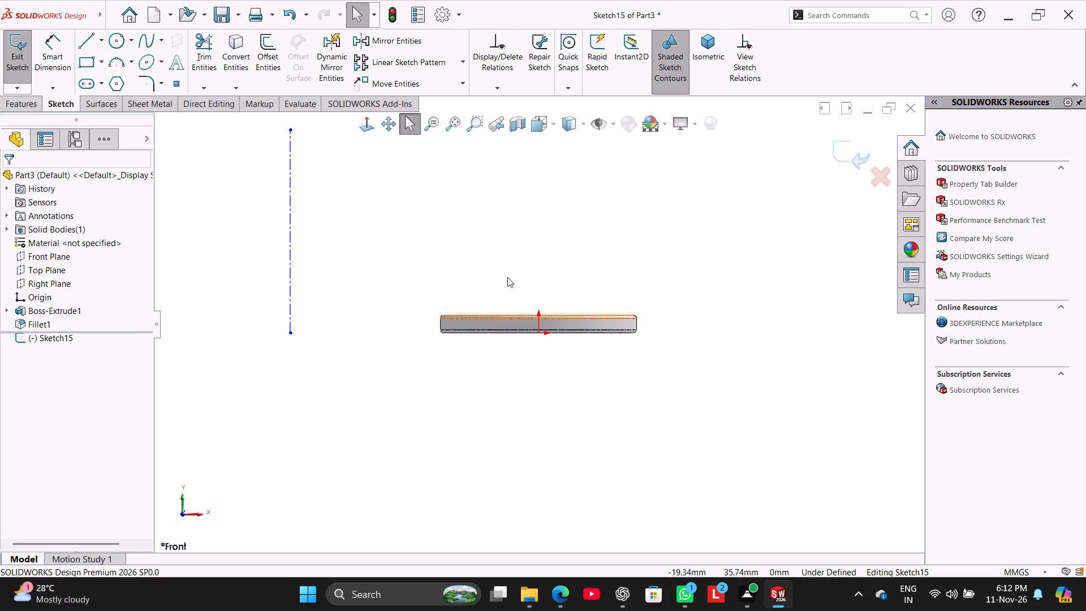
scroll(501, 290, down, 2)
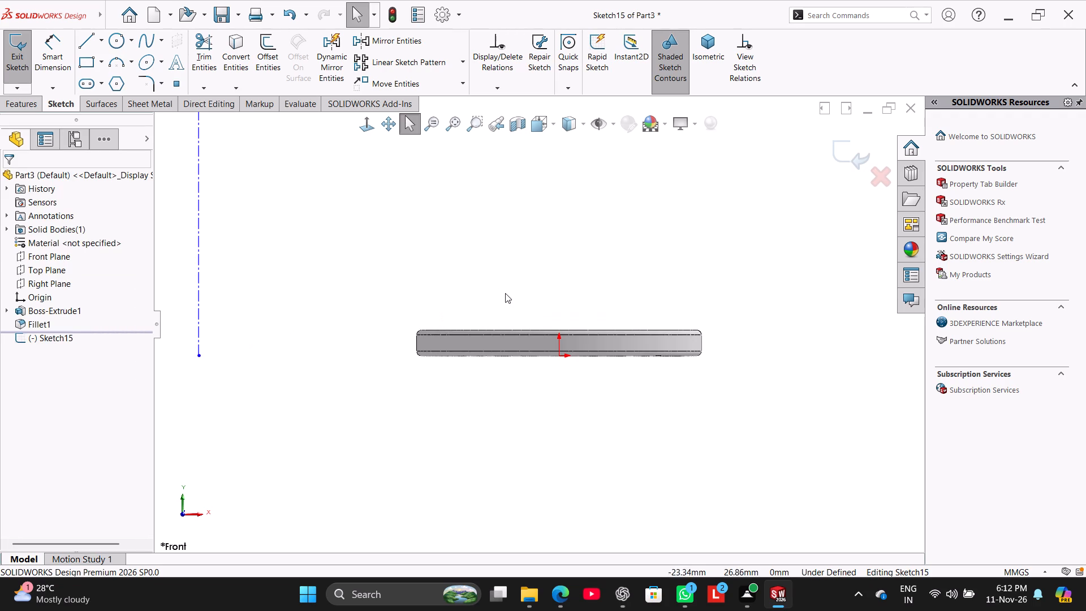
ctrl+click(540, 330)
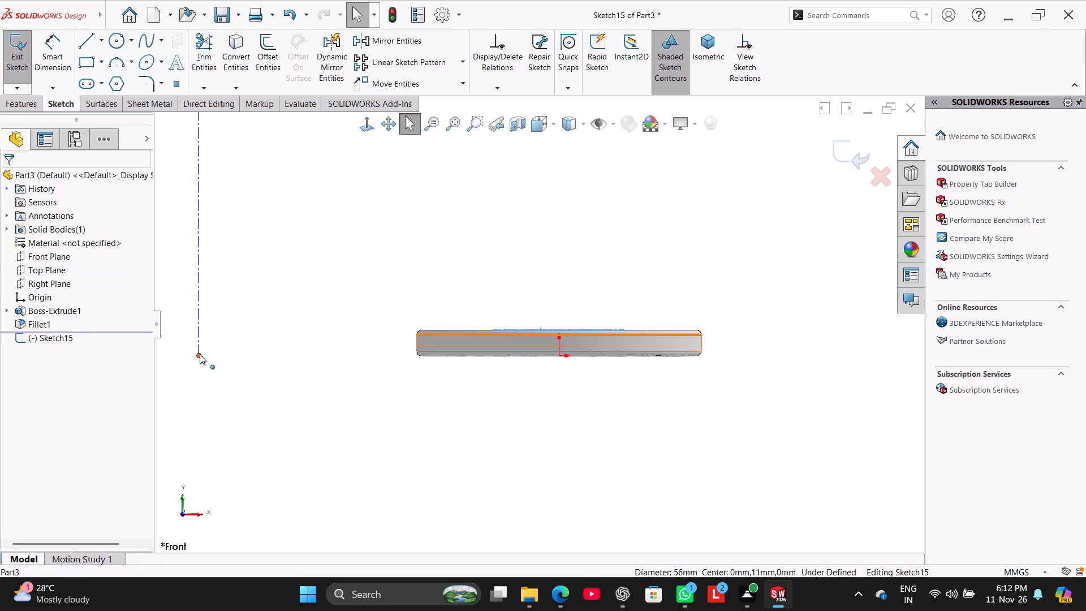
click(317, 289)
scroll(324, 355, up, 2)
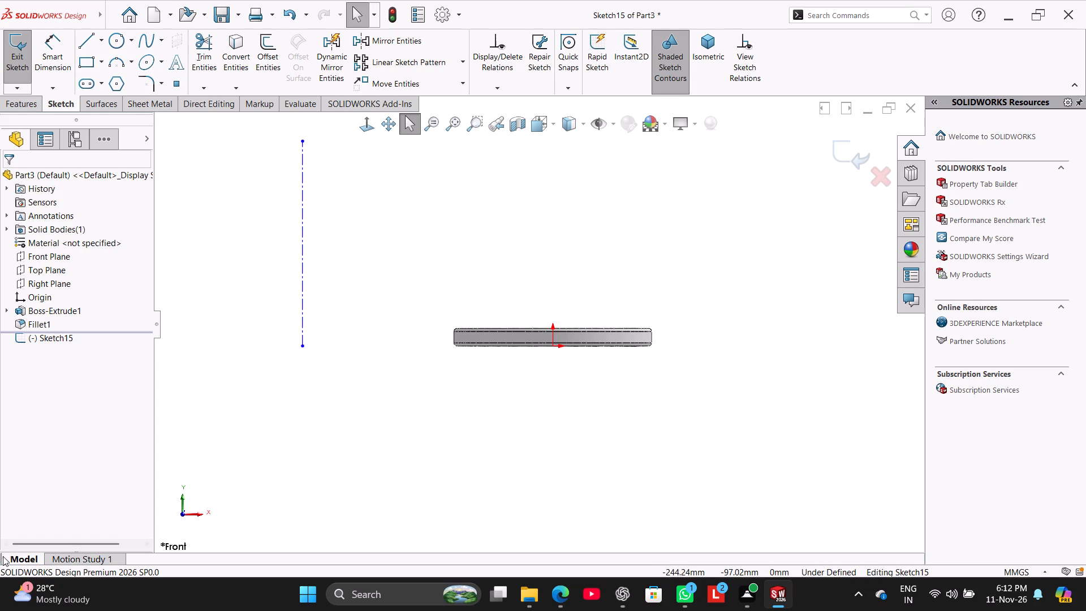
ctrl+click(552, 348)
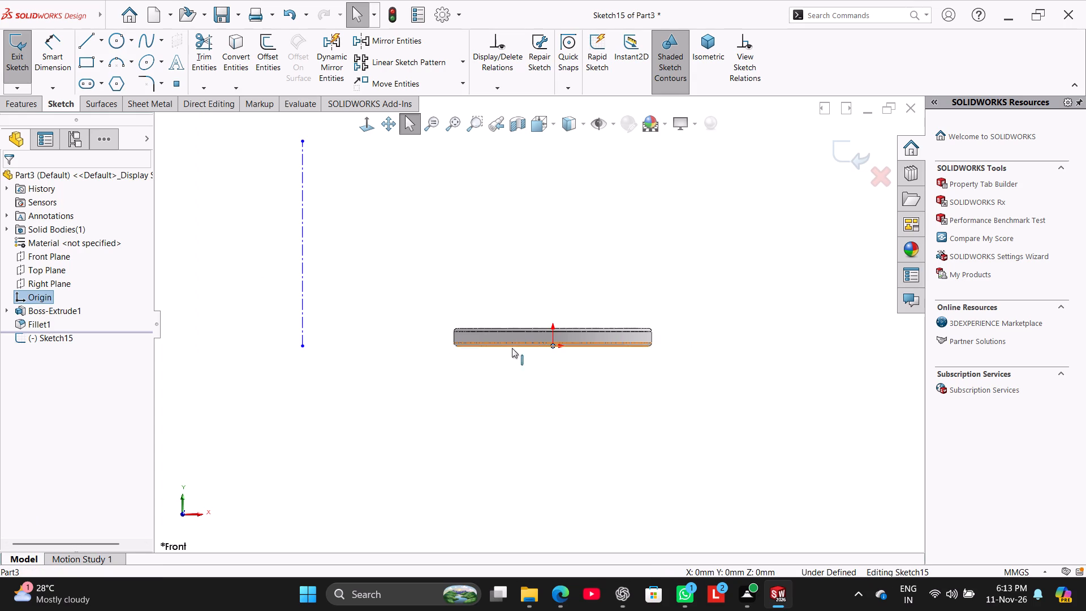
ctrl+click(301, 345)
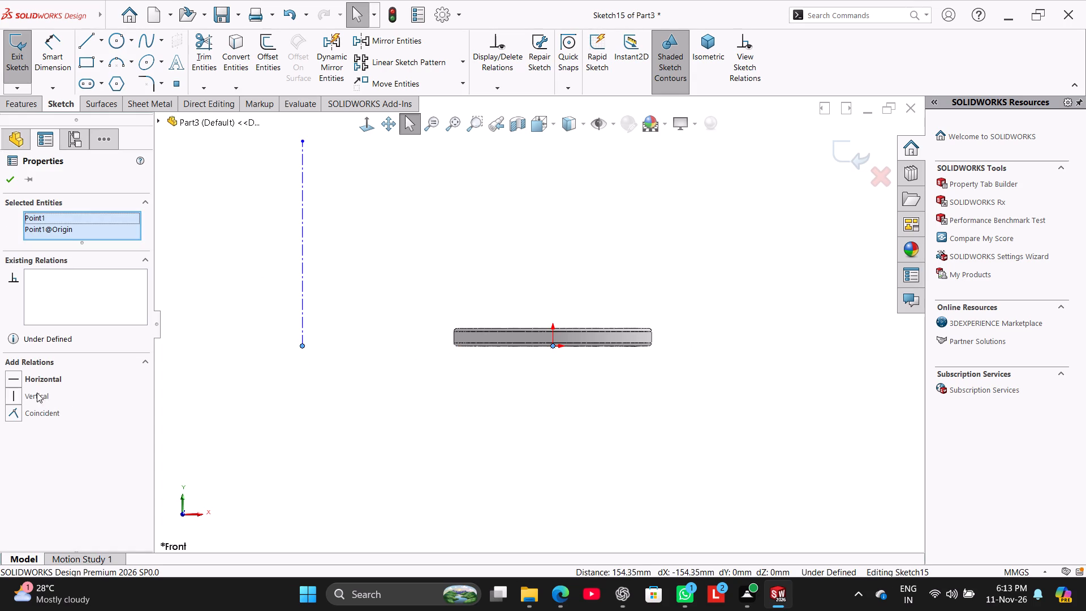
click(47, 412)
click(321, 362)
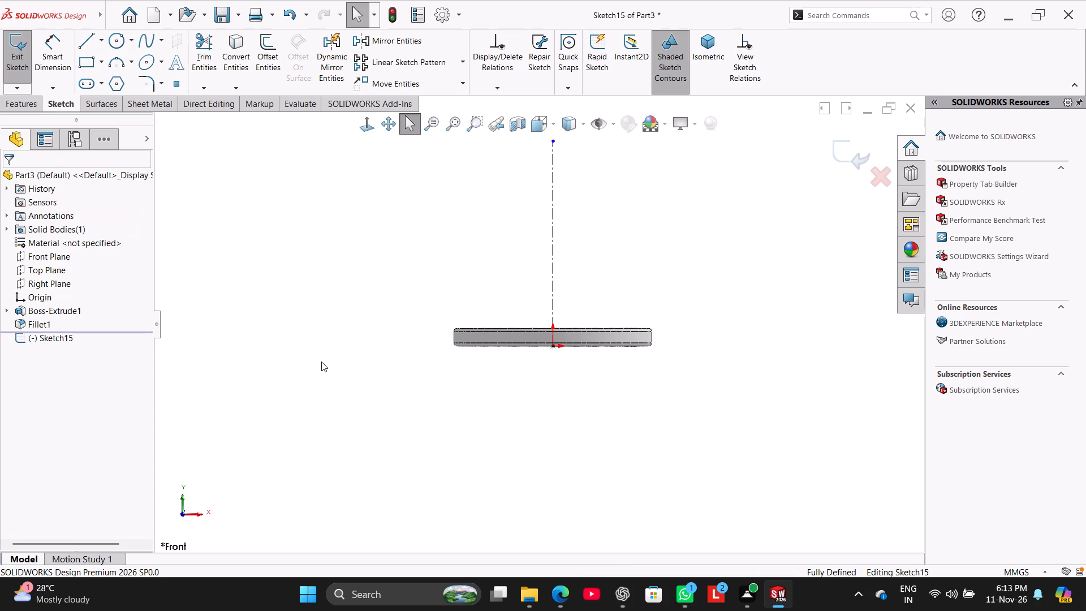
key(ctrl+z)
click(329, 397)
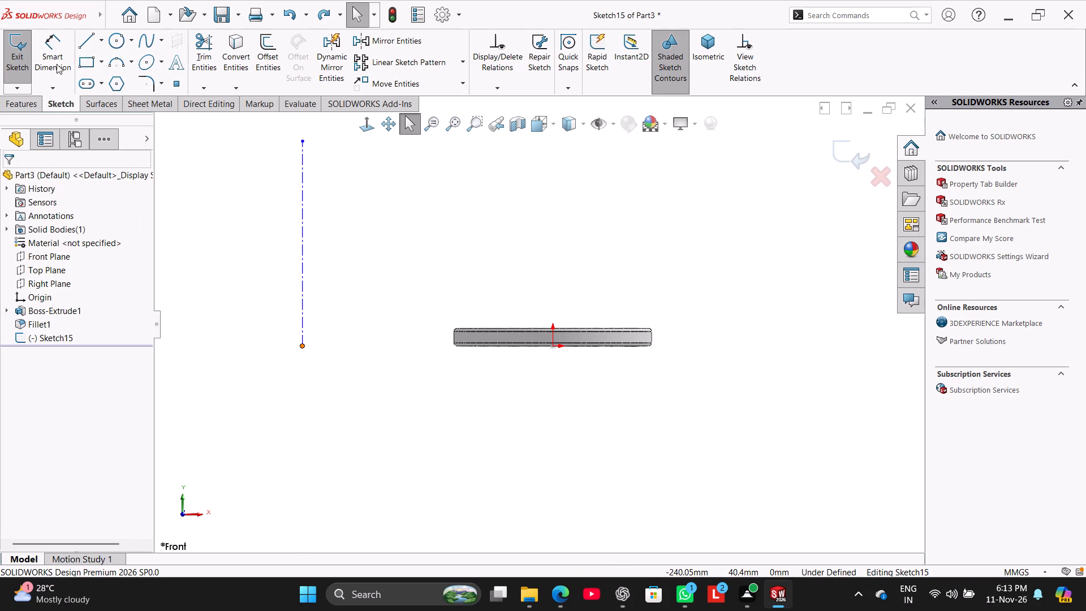
Exit the sketch and reverse the flange's blind boss extrusion so it goes downward from the sketch plane.
click(231, 367)
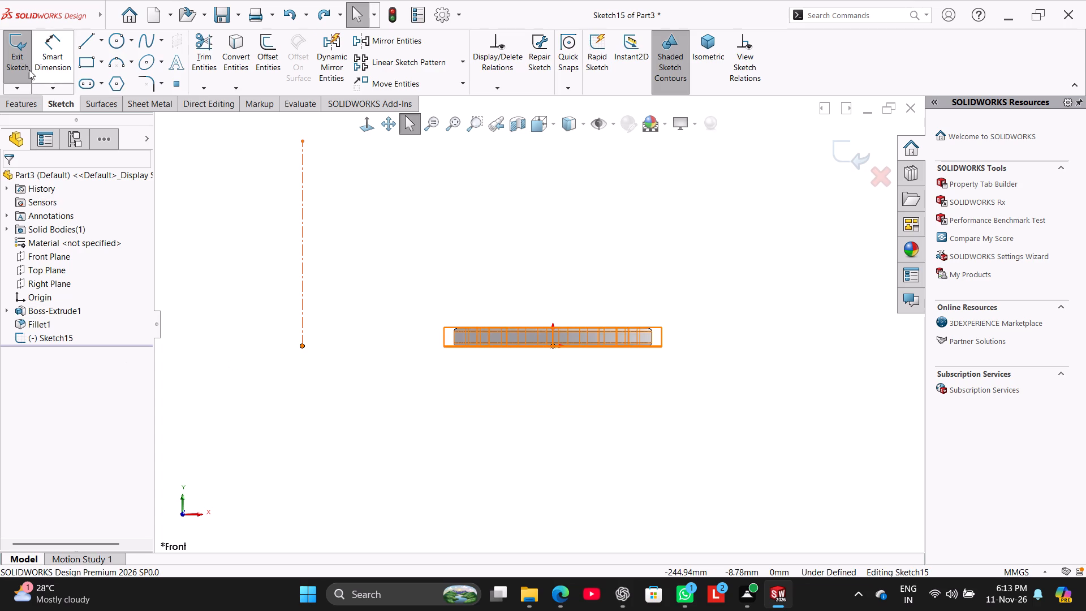
click(29, 70)
right_click(57, 310)
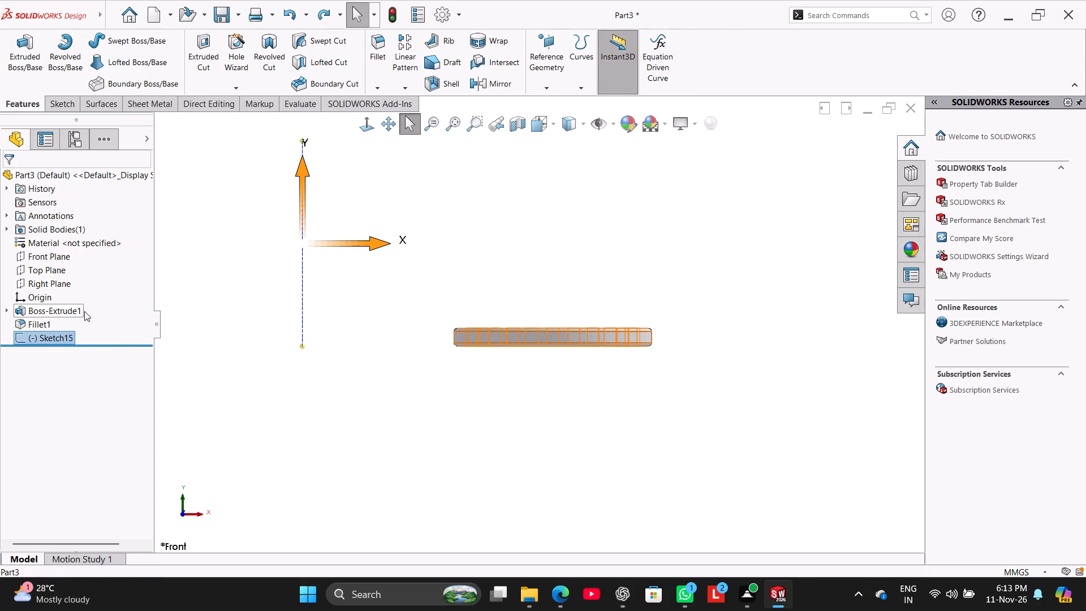
click(73, 279)
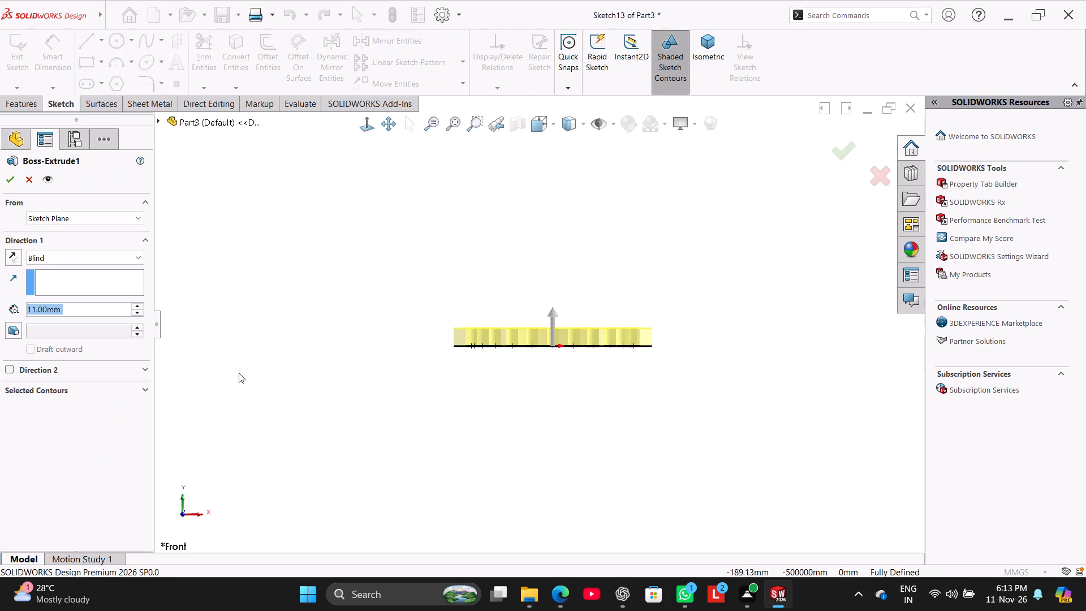
click(10, 264)
click(8, 182)
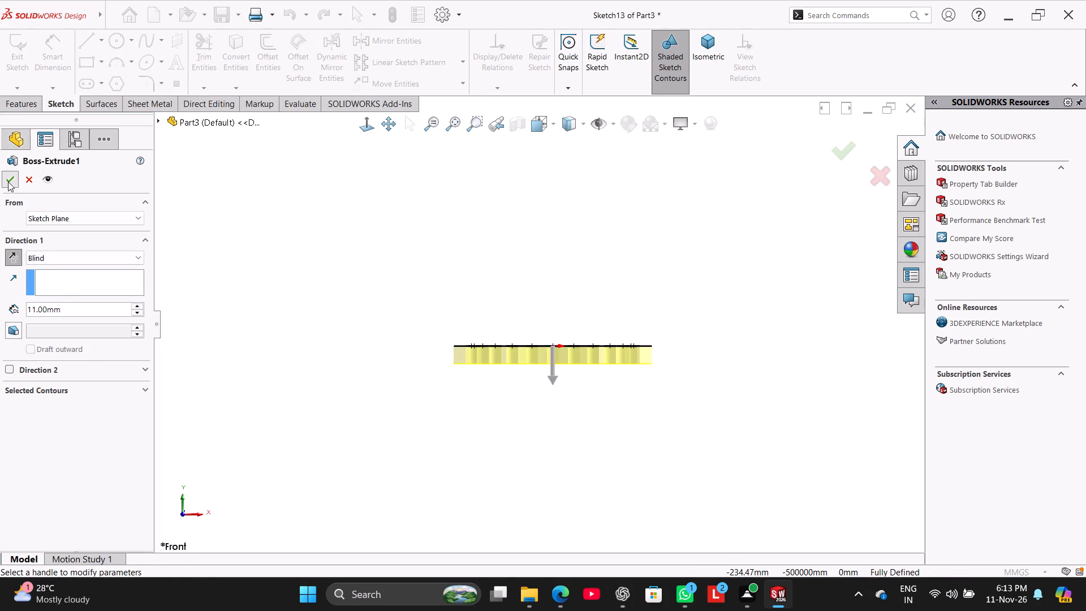
Reopen the Front Plane sketch containing the vertical centerline for editing.
click(59, 338)
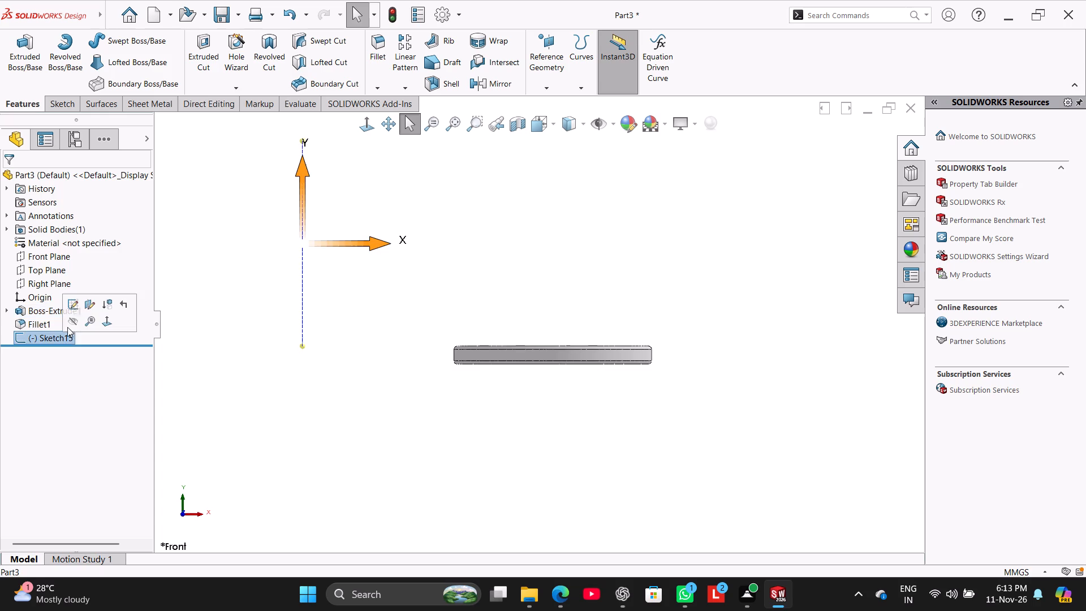
click(79, 303)
click(264, 340)
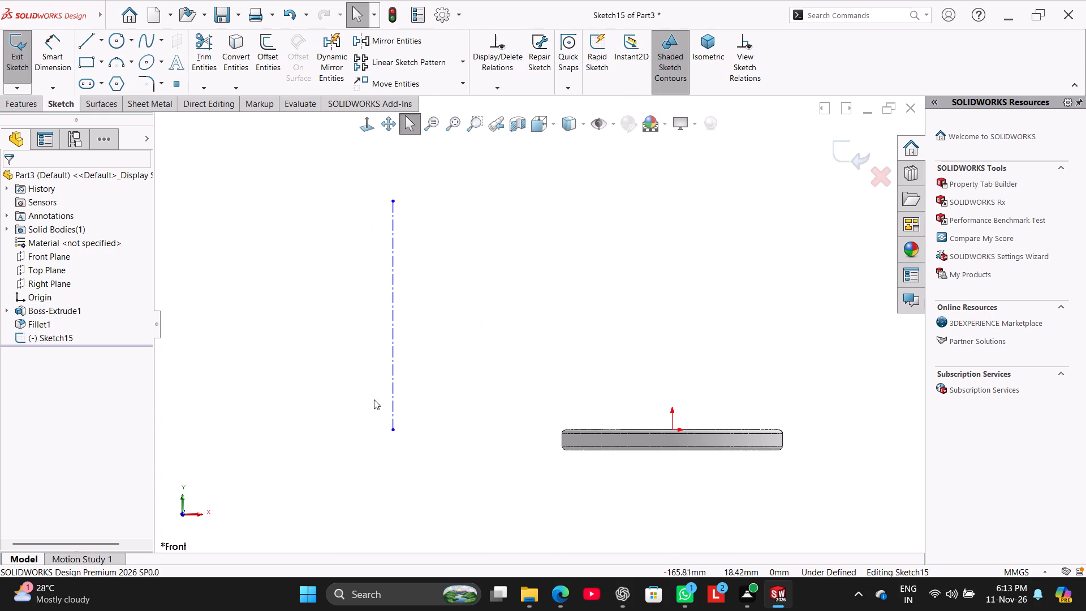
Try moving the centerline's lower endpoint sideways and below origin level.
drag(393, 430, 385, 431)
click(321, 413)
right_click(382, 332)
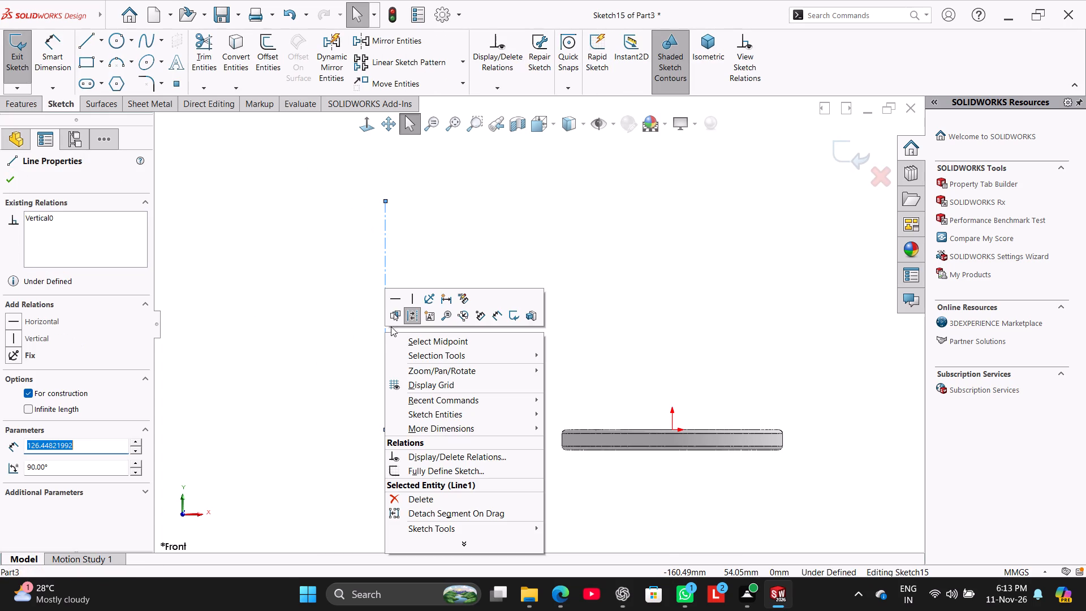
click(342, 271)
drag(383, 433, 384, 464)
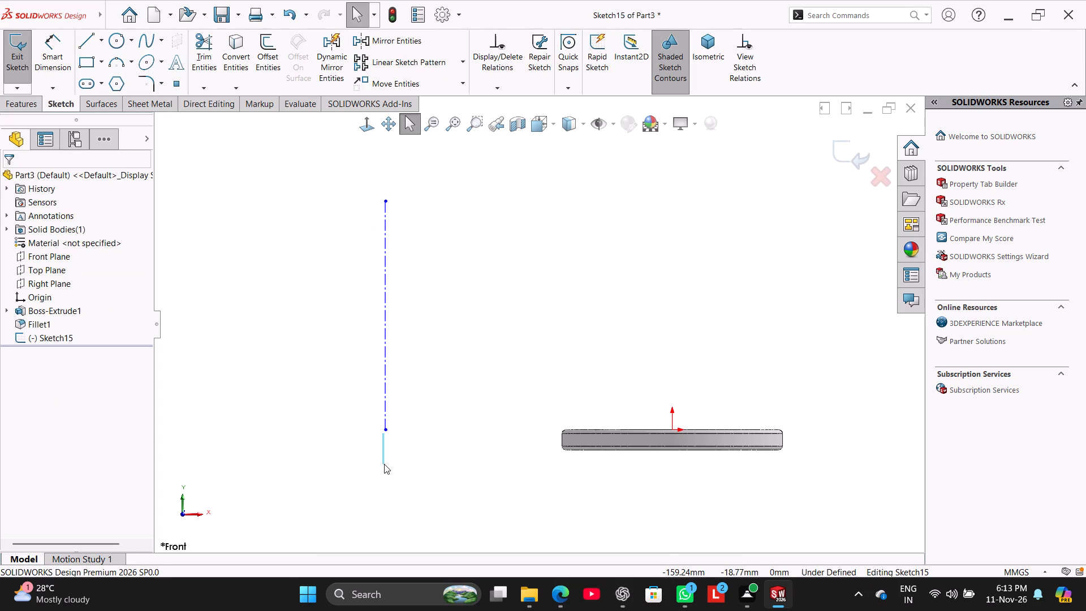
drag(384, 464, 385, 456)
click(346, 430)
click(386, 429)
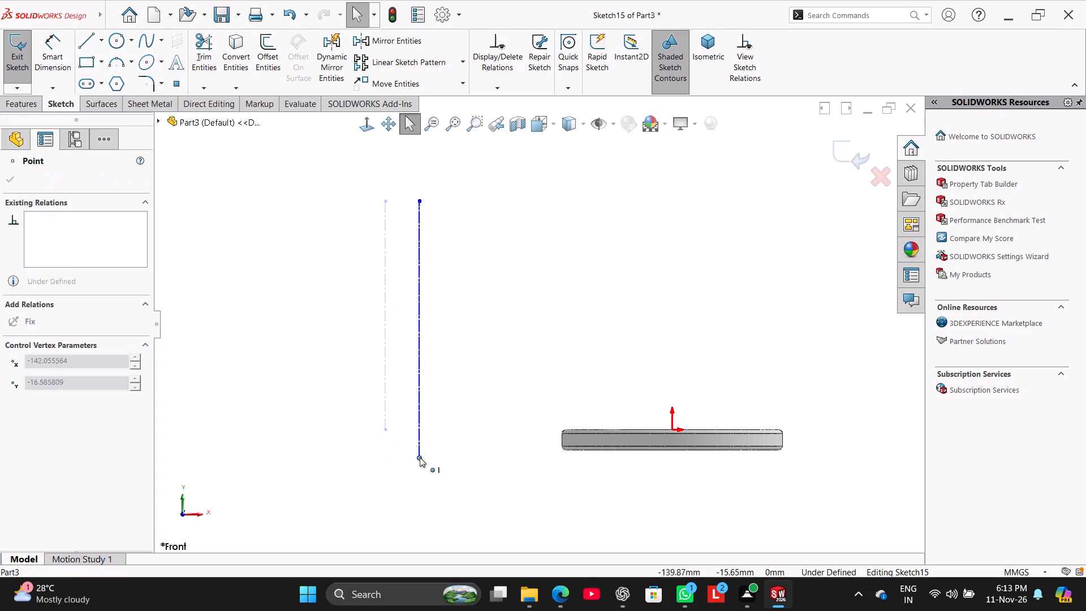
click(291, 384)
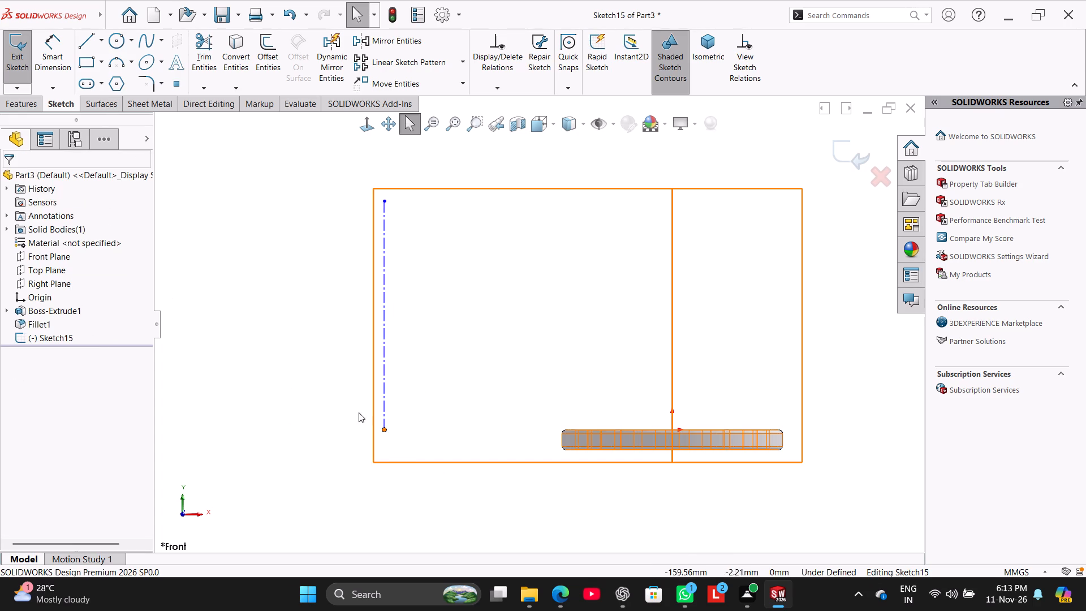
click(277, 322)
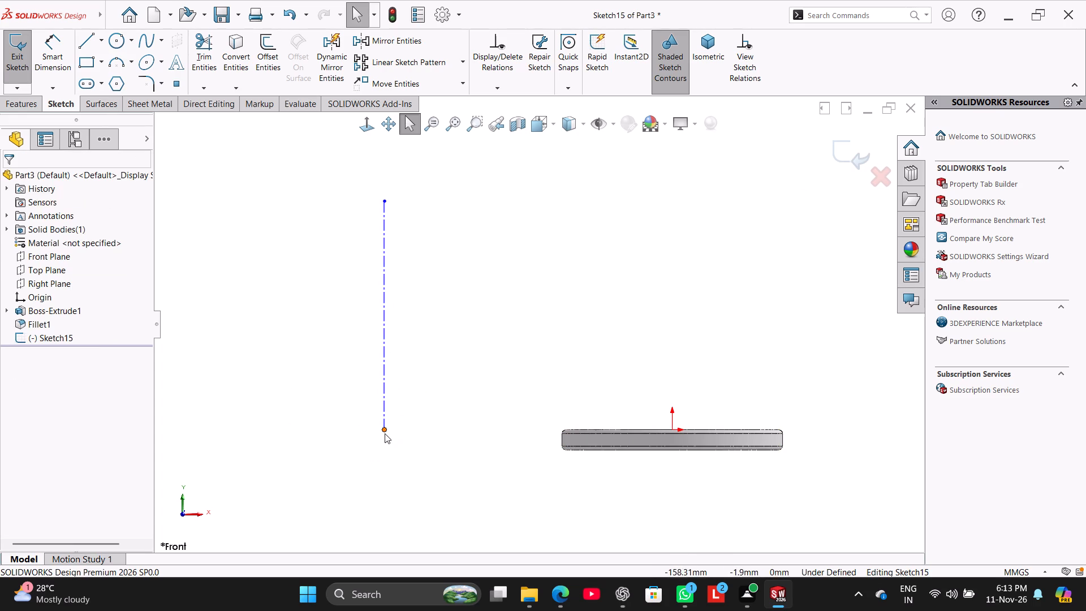
Add a Horizontal relation between the centerline's lower endpoint and the origin.
ctrl+click(385, 433)
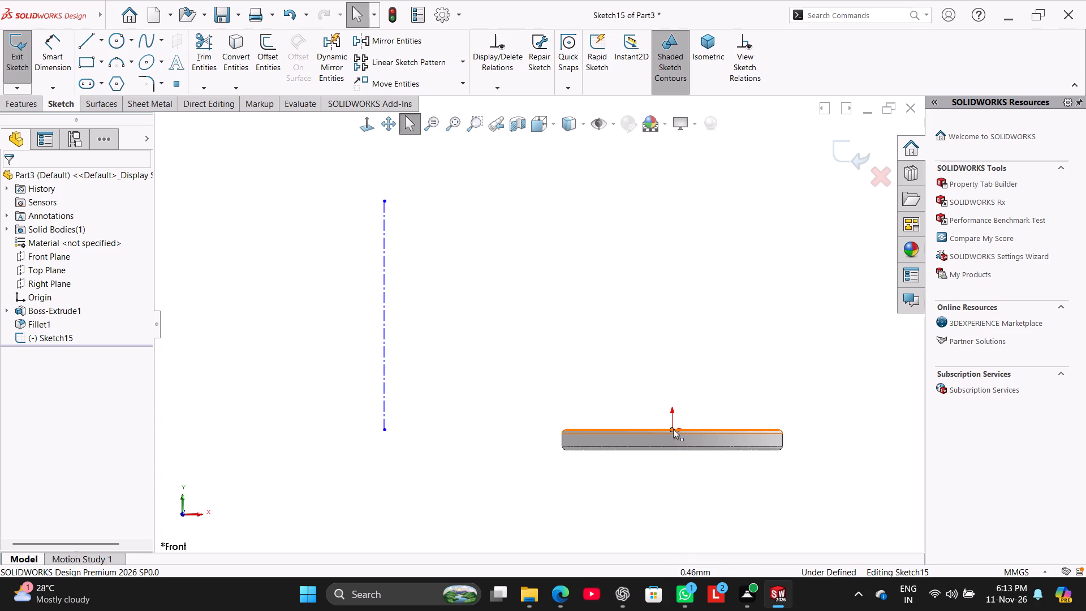
ctrl+click(673, 429)
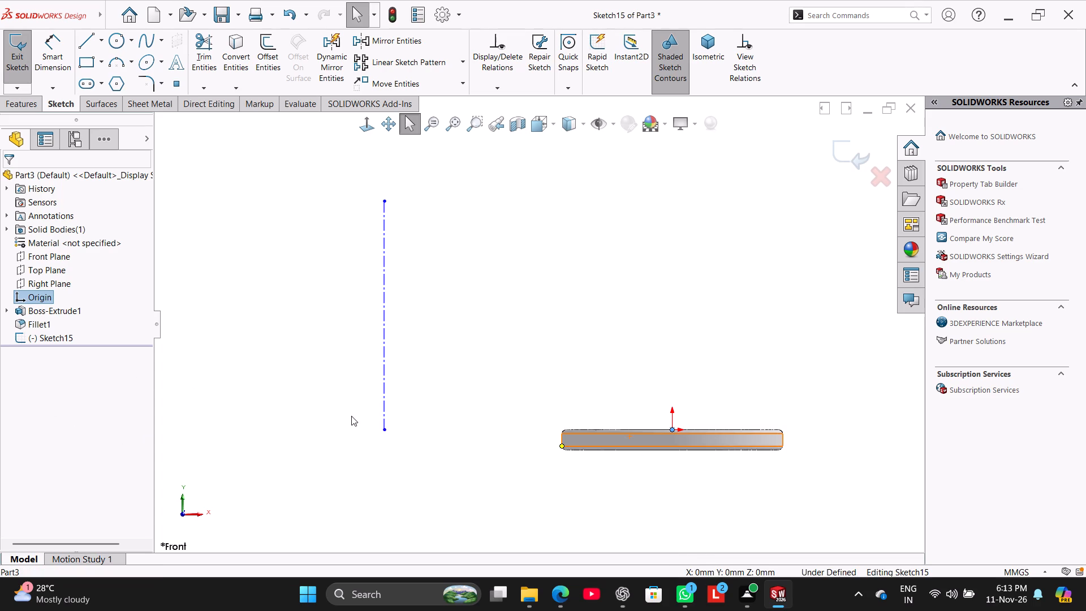
ctrl+click(385, 429)
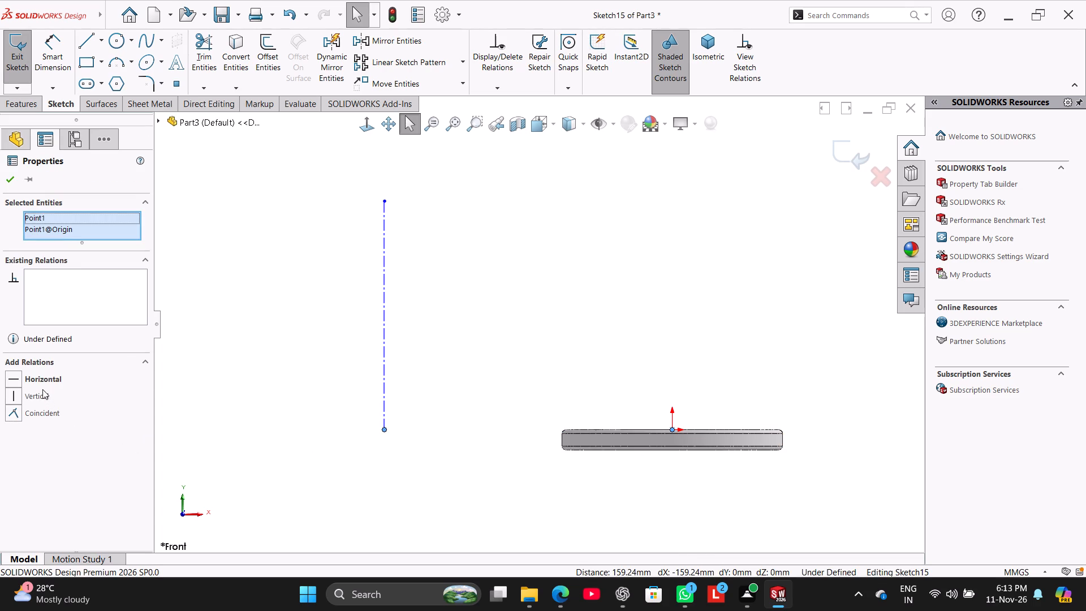
click(38, 380)
click(255, 299)
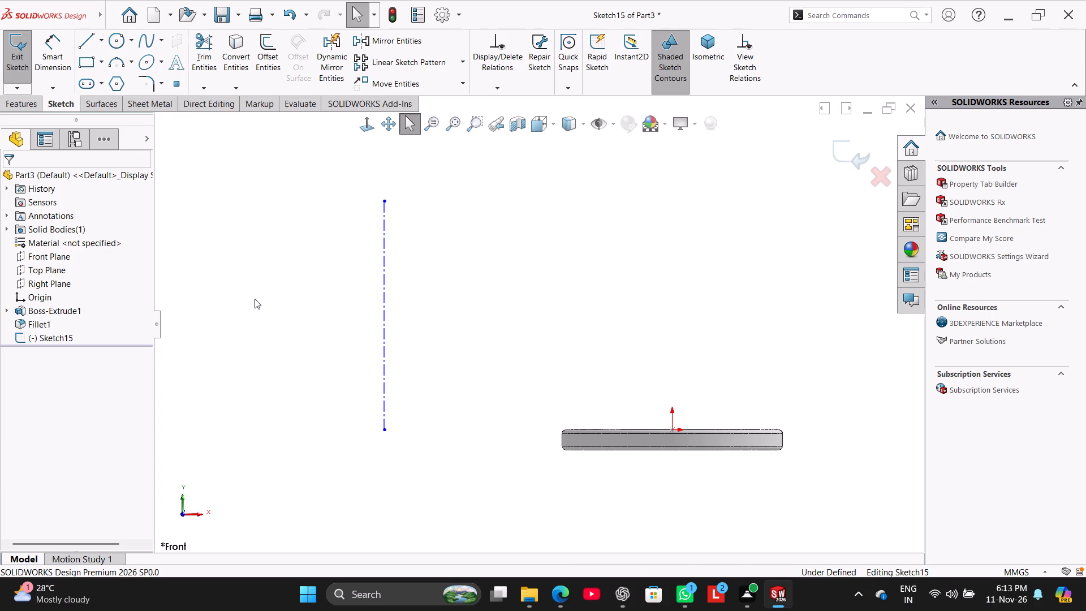
Dimension the horizontal distance between the vertical centerline and the origin as 78 mm.
click(45, 52)
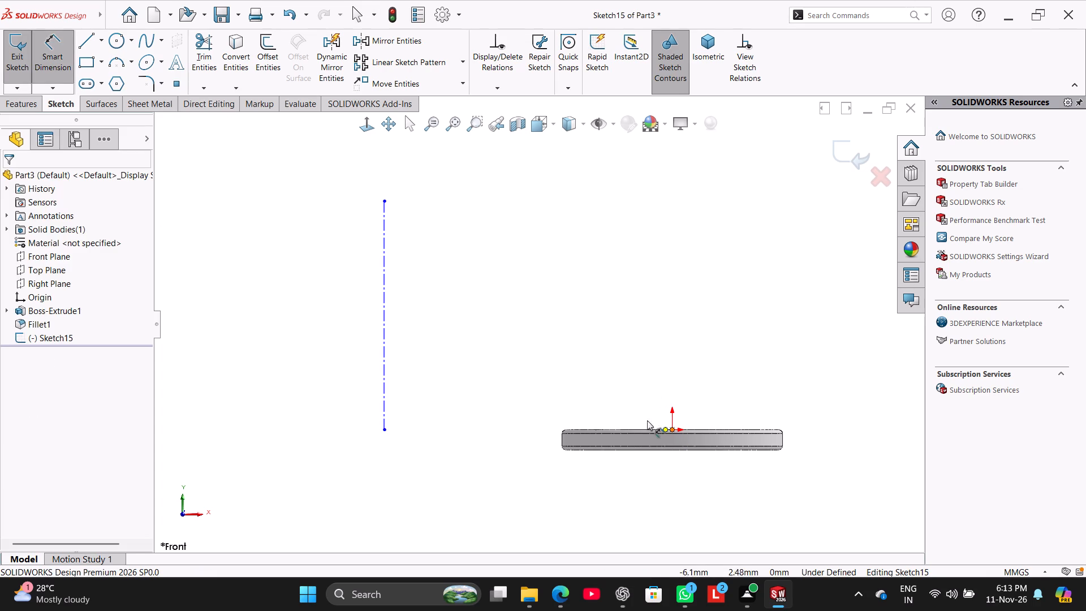
click(378, 325)
click(386, 336)
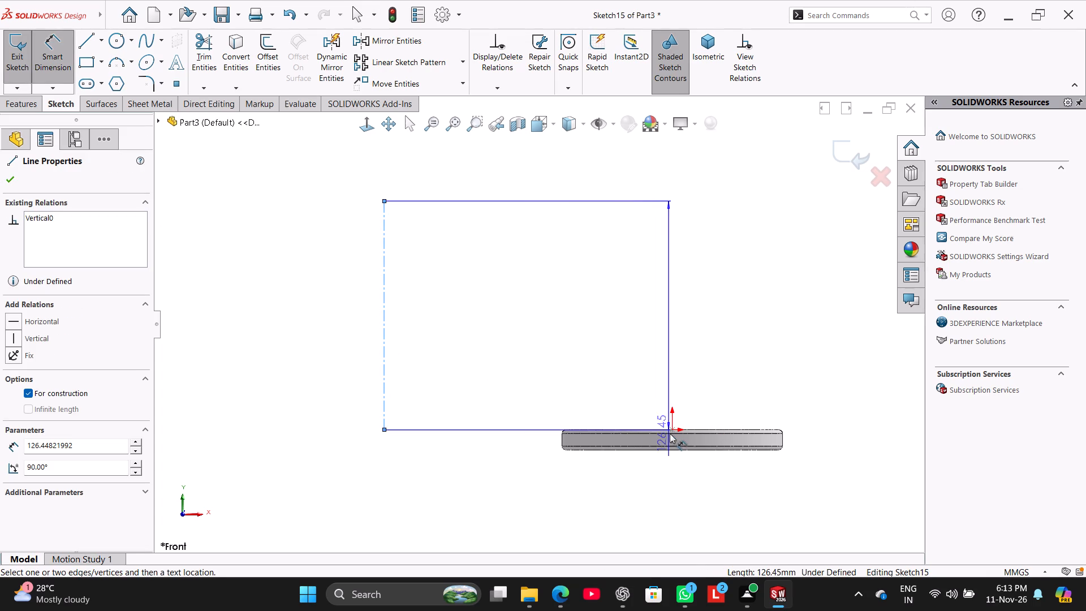
click(673, 428)
click(530, 505)
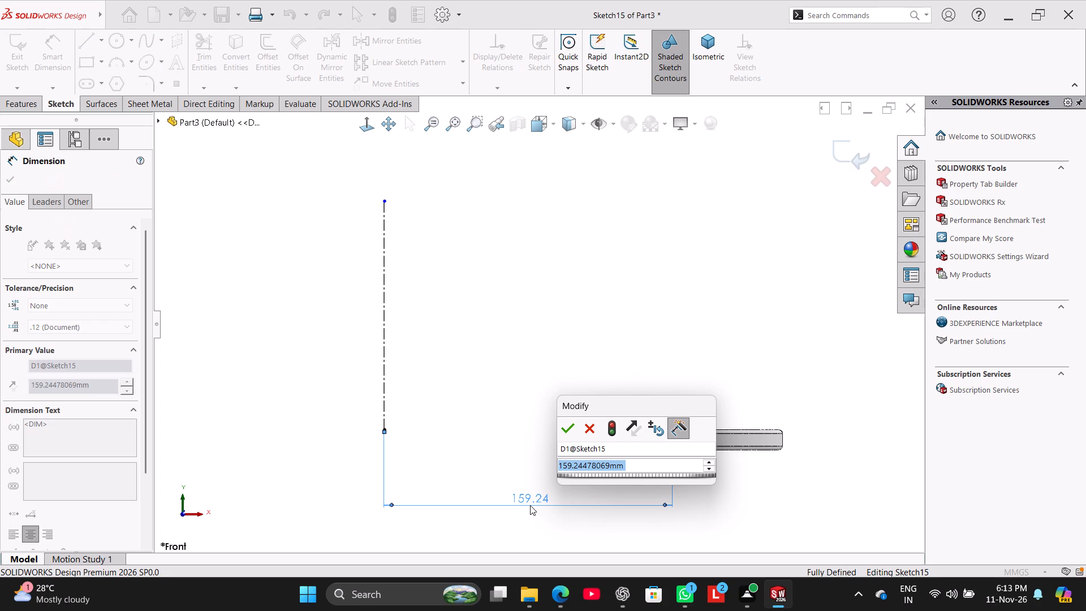
text(78)
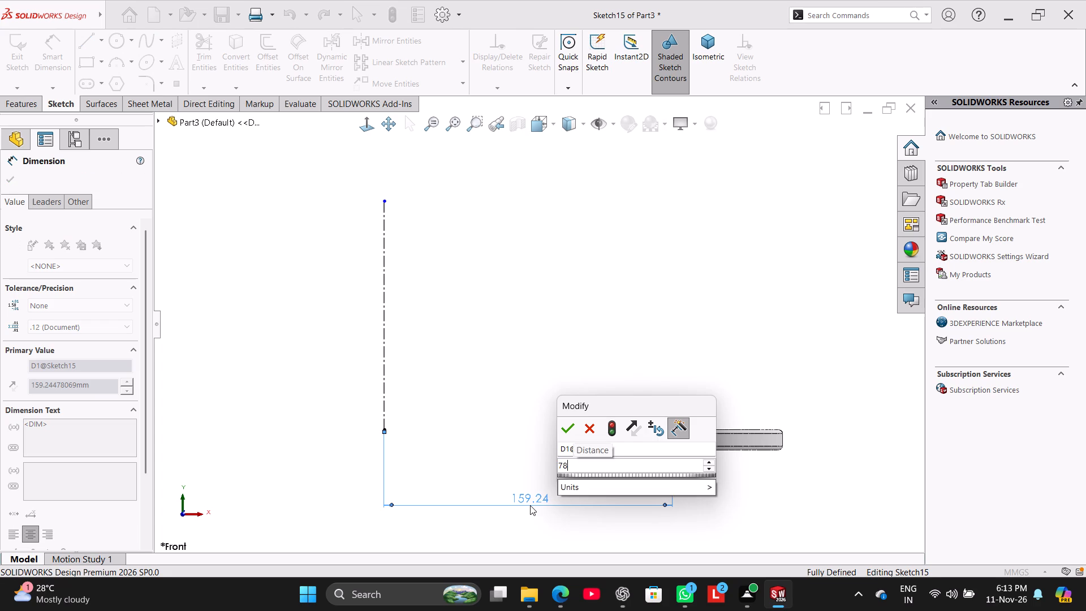
key(Return)
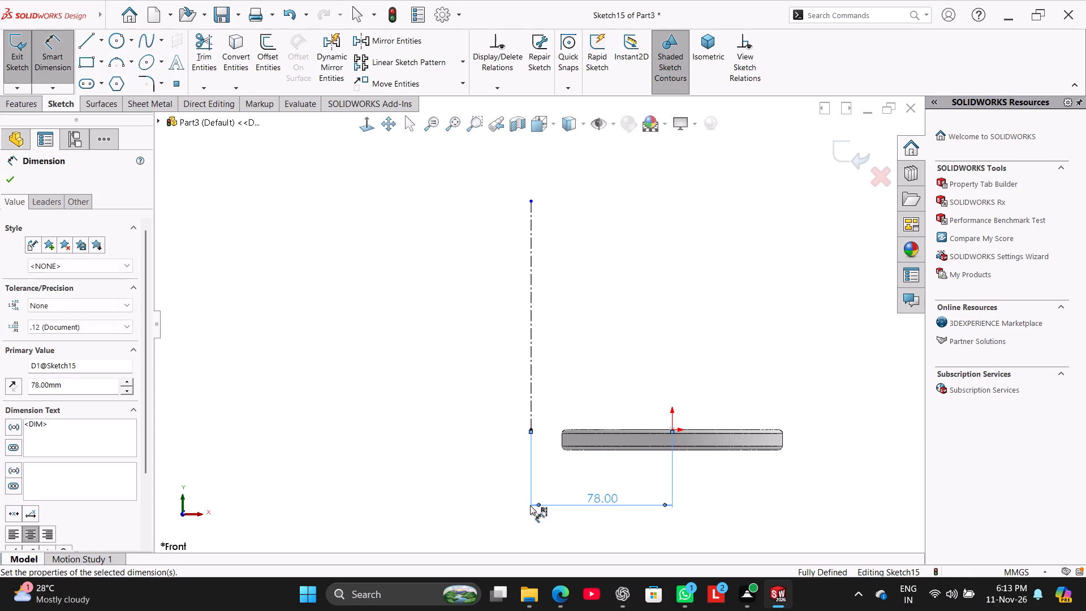
right_click(319, 320)
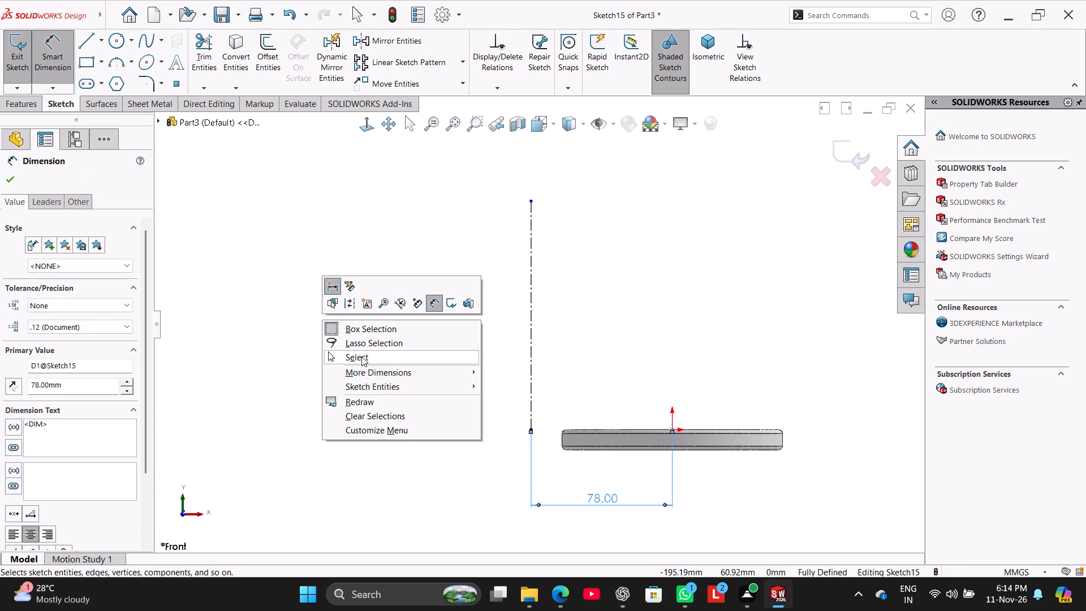
click(362, 358)
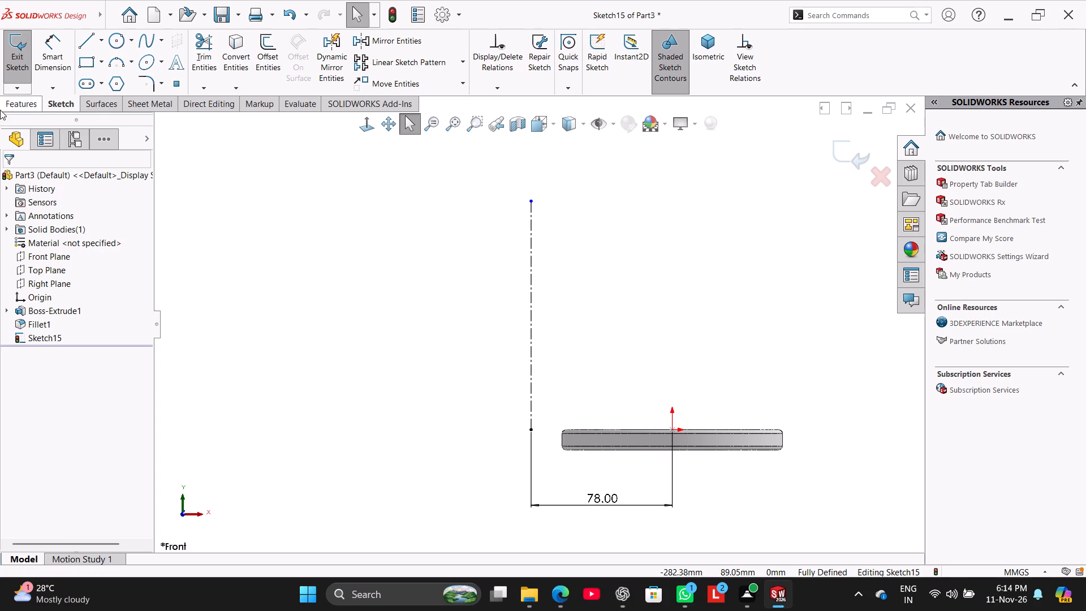
Start a Revolved Boss/Base with the vertical centerline as axis and activate its contour selection.
click(21, 101)
click(58, 71)
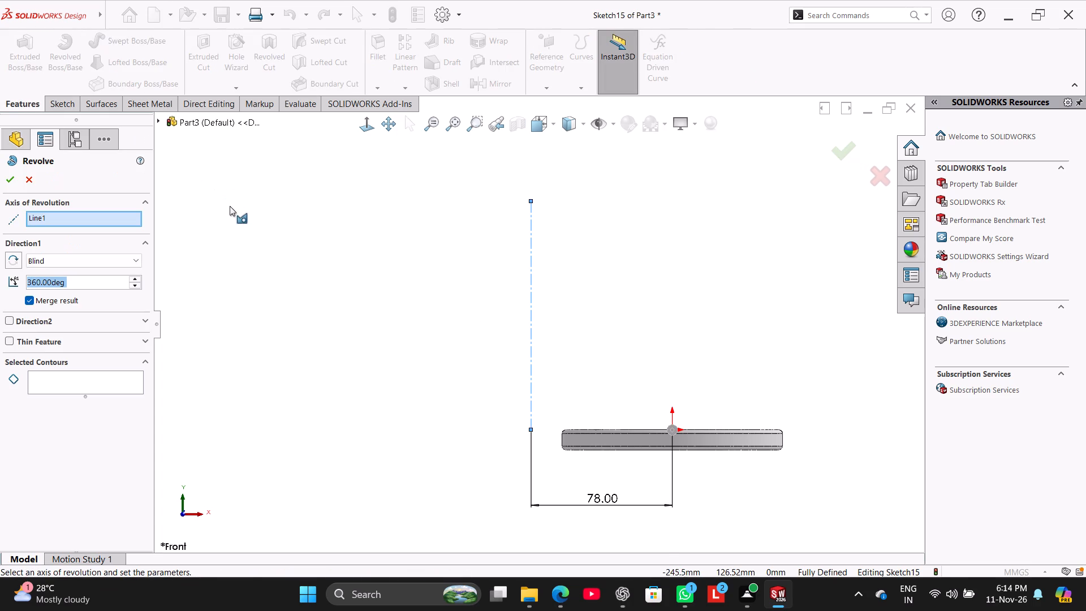
middle_drag(275, 270, 277, 317)
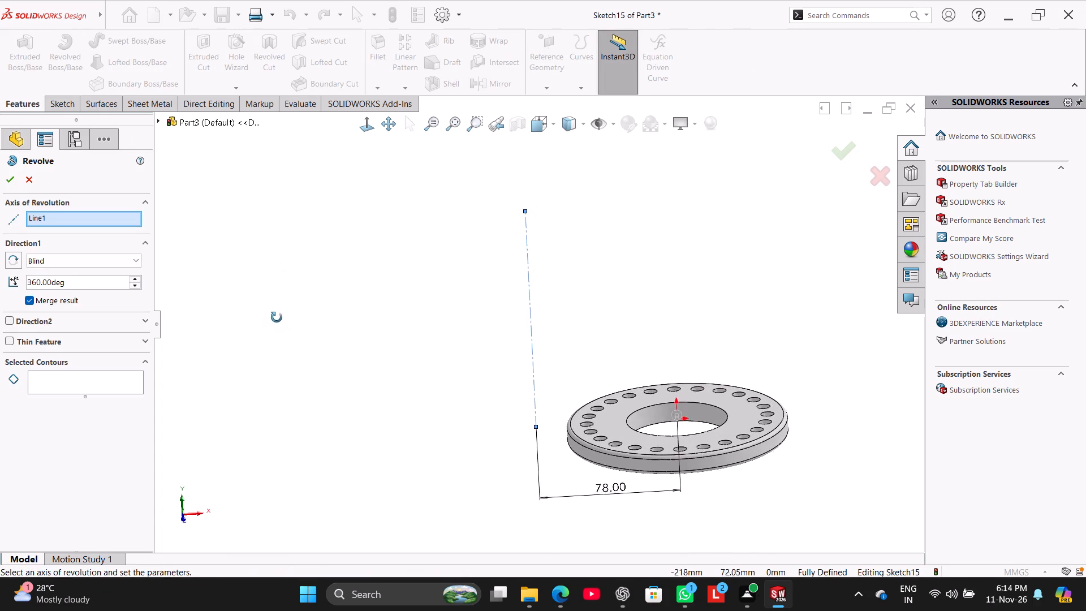
middle_drag(277, 317, 277, 296)
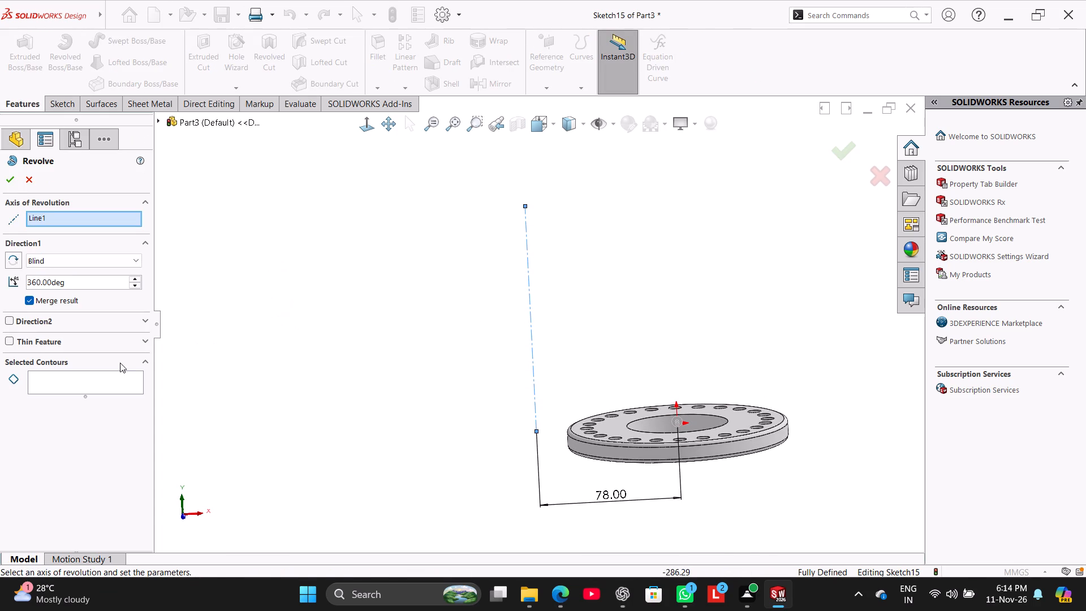
click(103, 378)
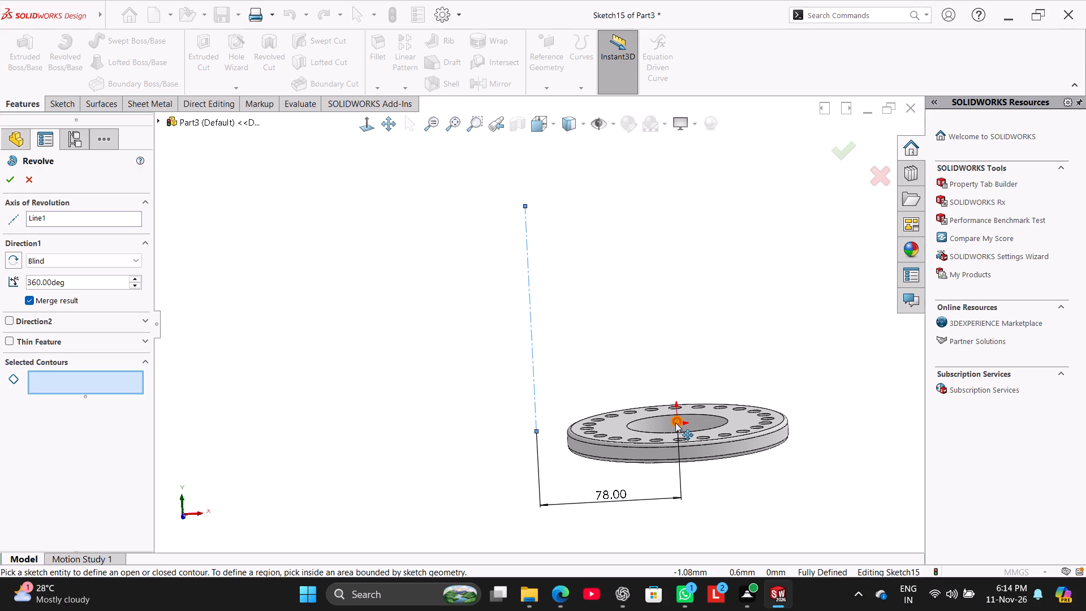
middle_drag(471, 371, 486, 432)
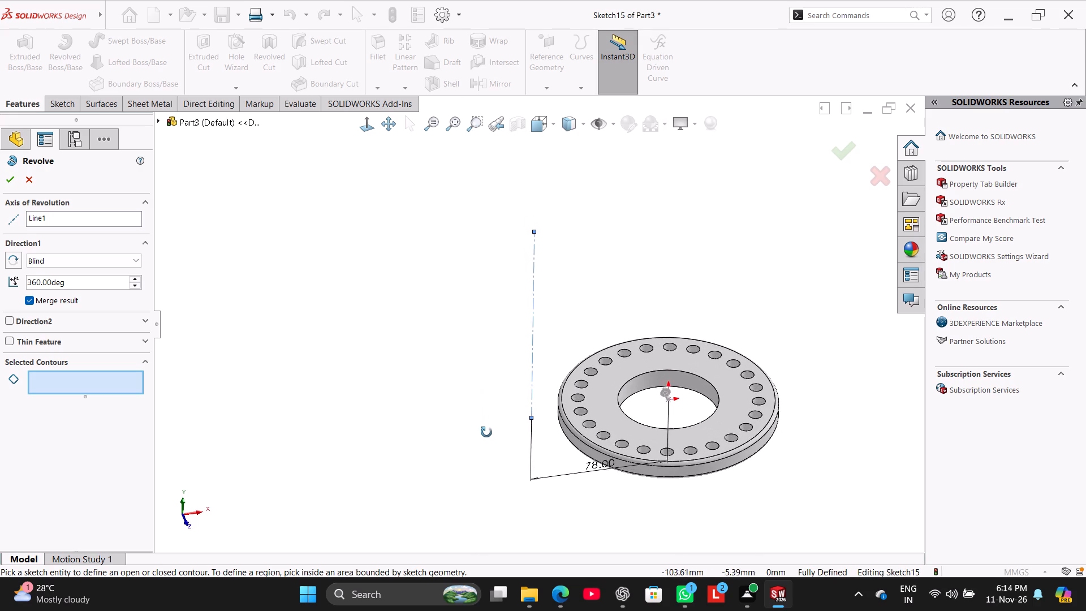
middle_drag(486, 432, 477, 419)
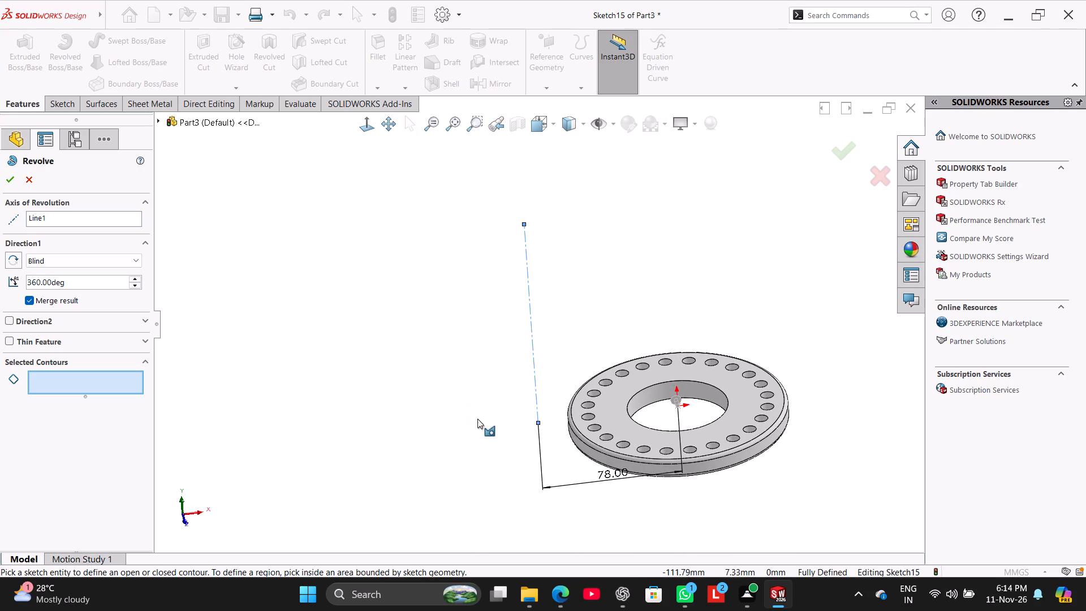
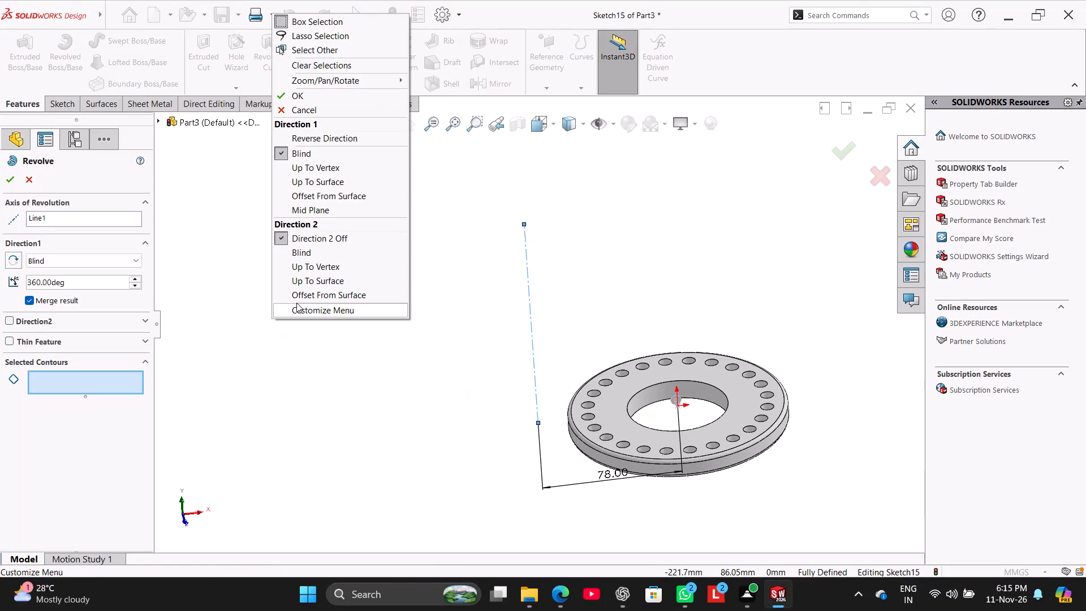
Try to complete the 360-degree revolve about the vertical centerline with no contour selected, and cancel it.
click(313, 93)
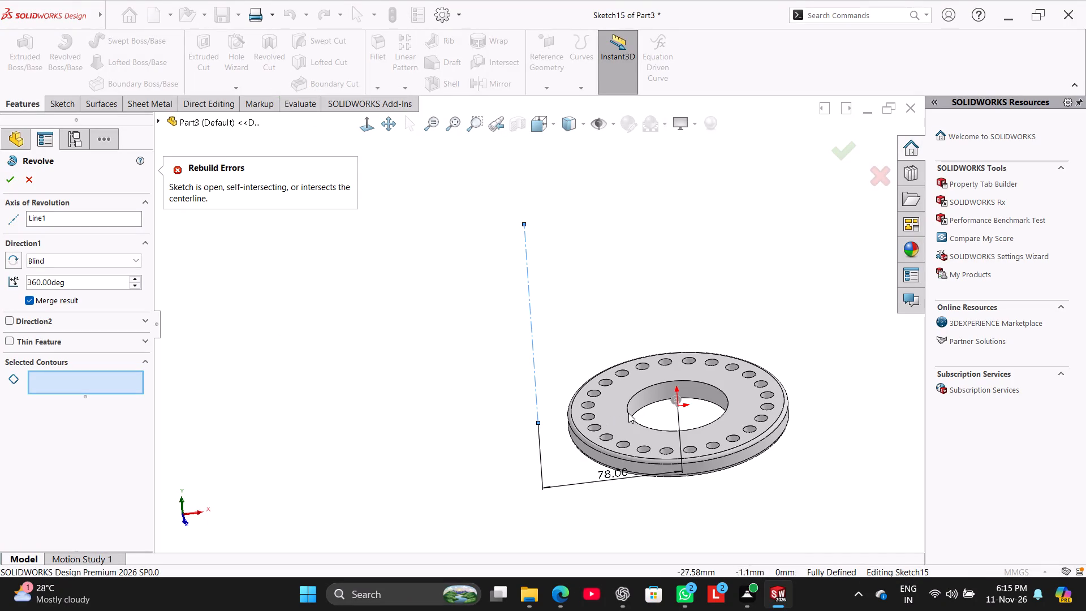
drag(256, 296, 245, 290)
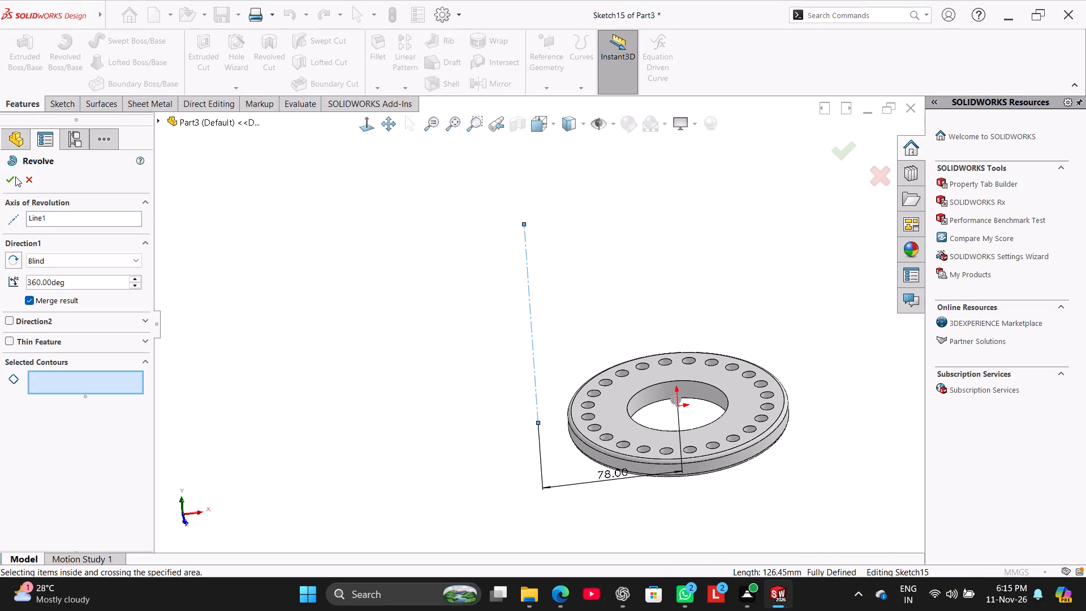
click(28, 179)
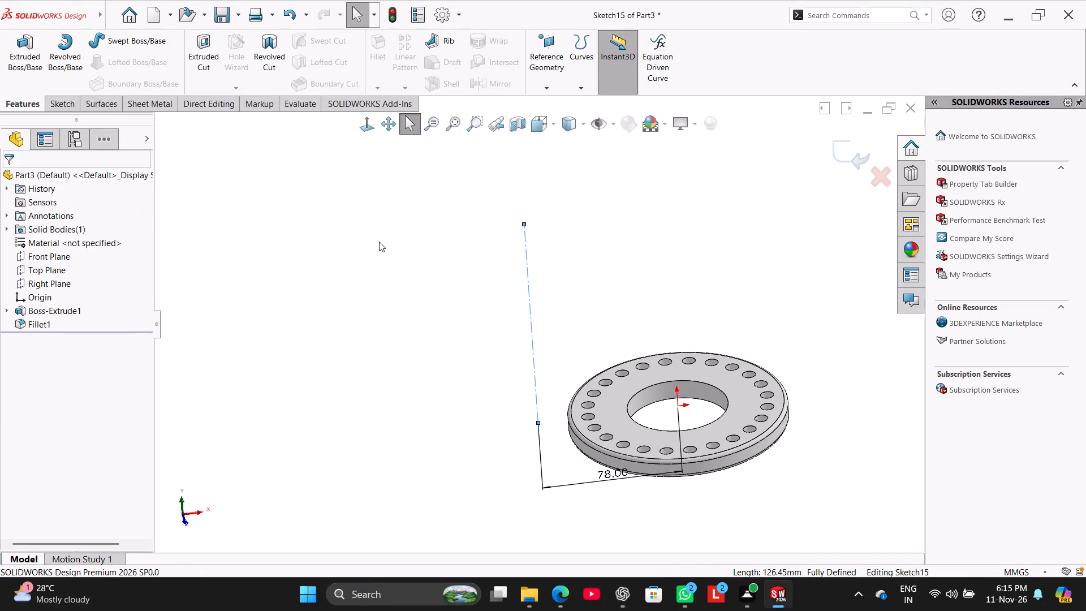
Close the vertical centerline sketch, keeping it as a standalone sketch.
click(379, 242)
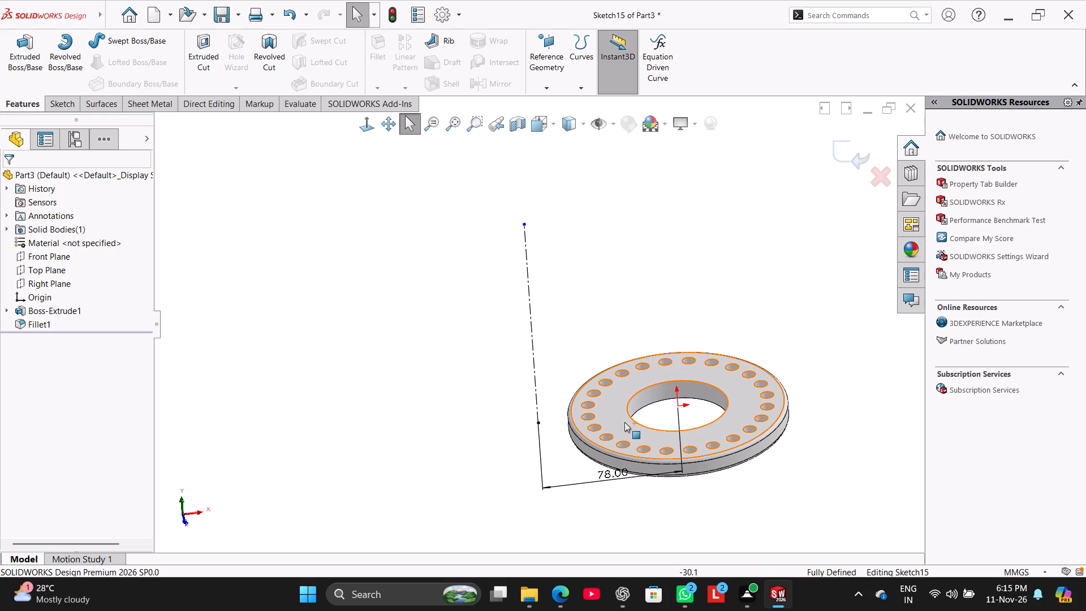
right_click(617, 419)
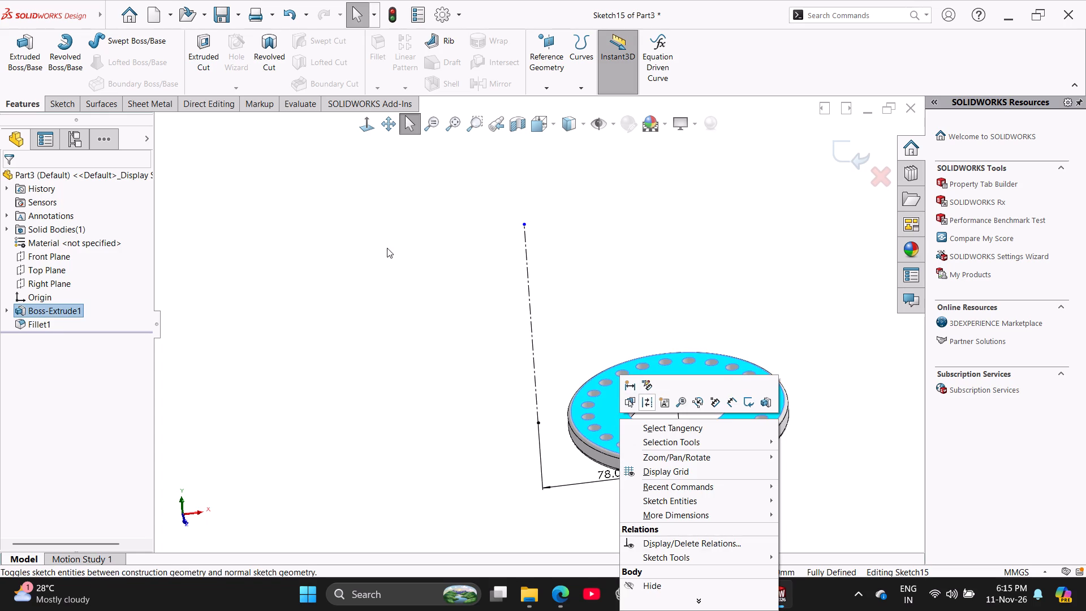
click(382, 245)
click(79, 106)
click(23, 74)
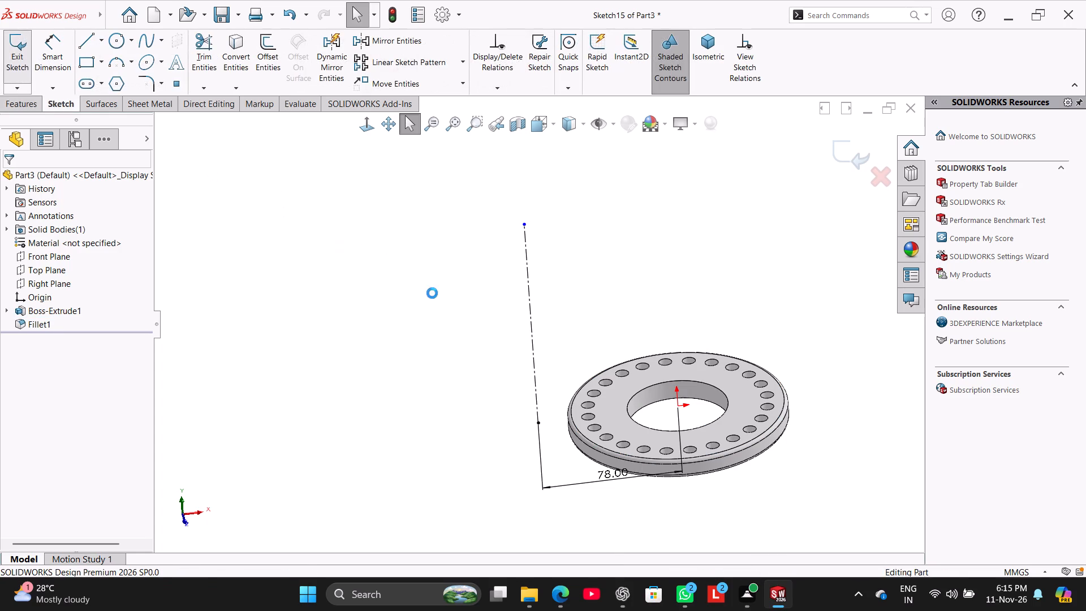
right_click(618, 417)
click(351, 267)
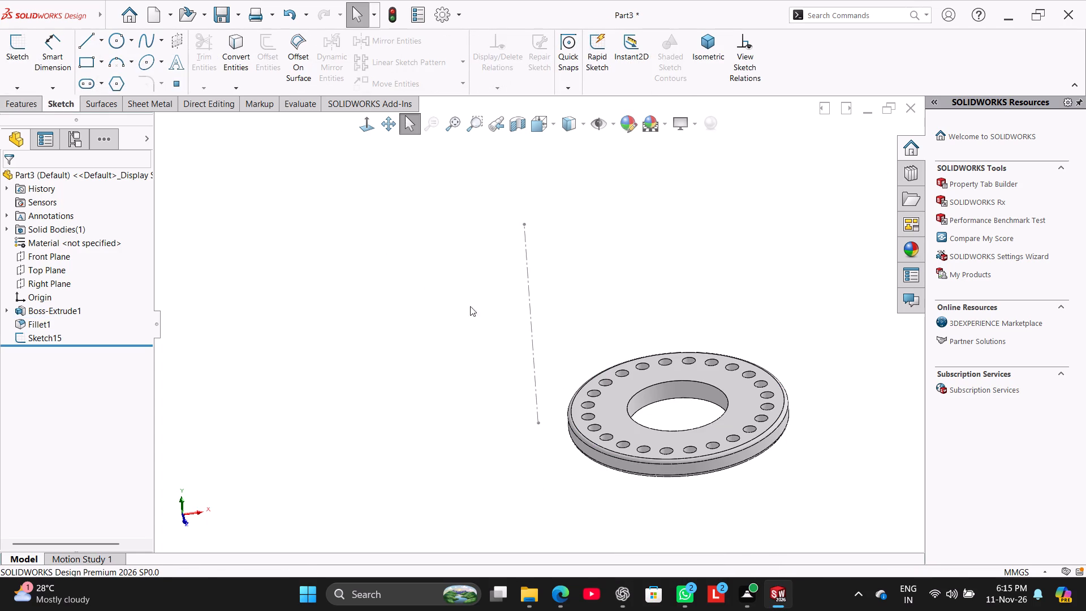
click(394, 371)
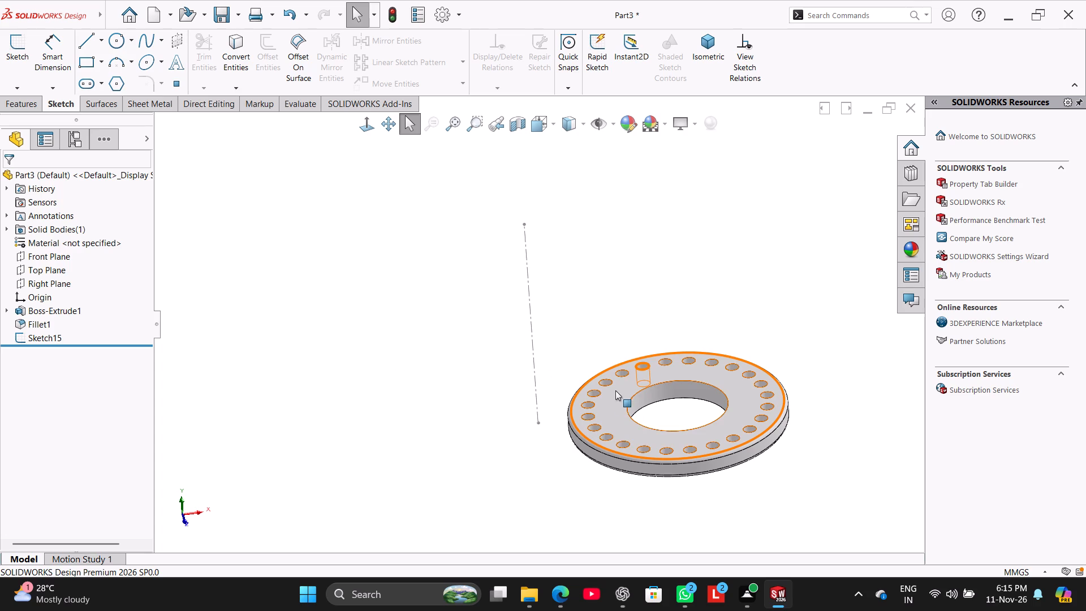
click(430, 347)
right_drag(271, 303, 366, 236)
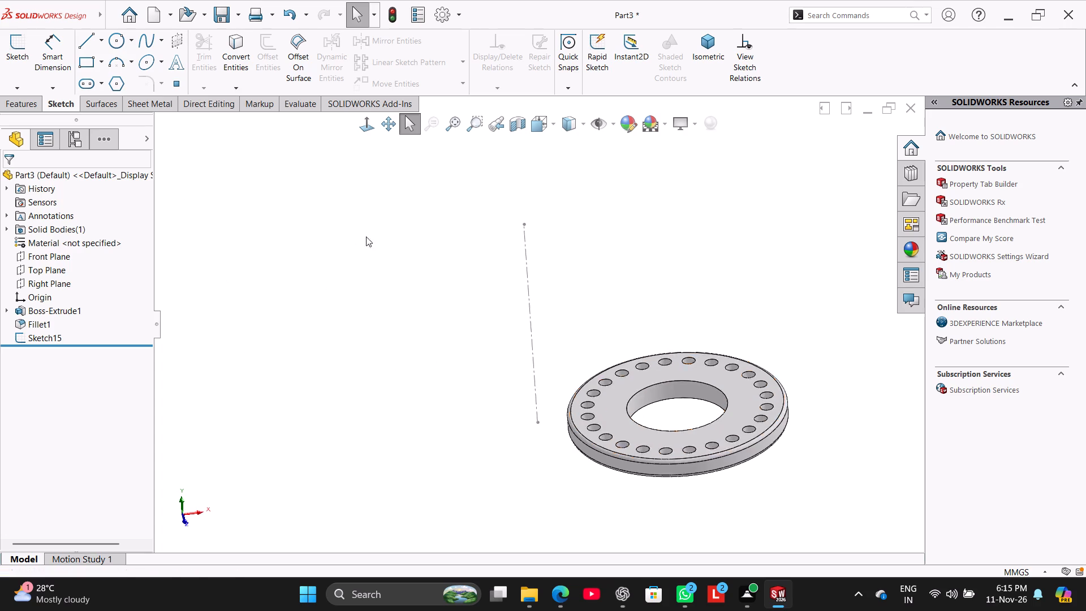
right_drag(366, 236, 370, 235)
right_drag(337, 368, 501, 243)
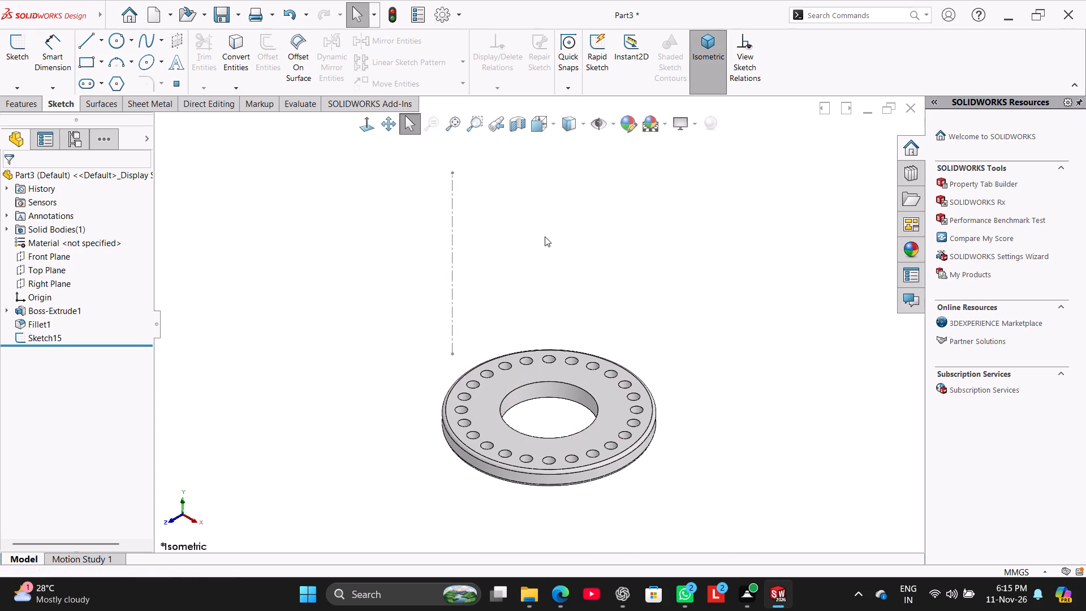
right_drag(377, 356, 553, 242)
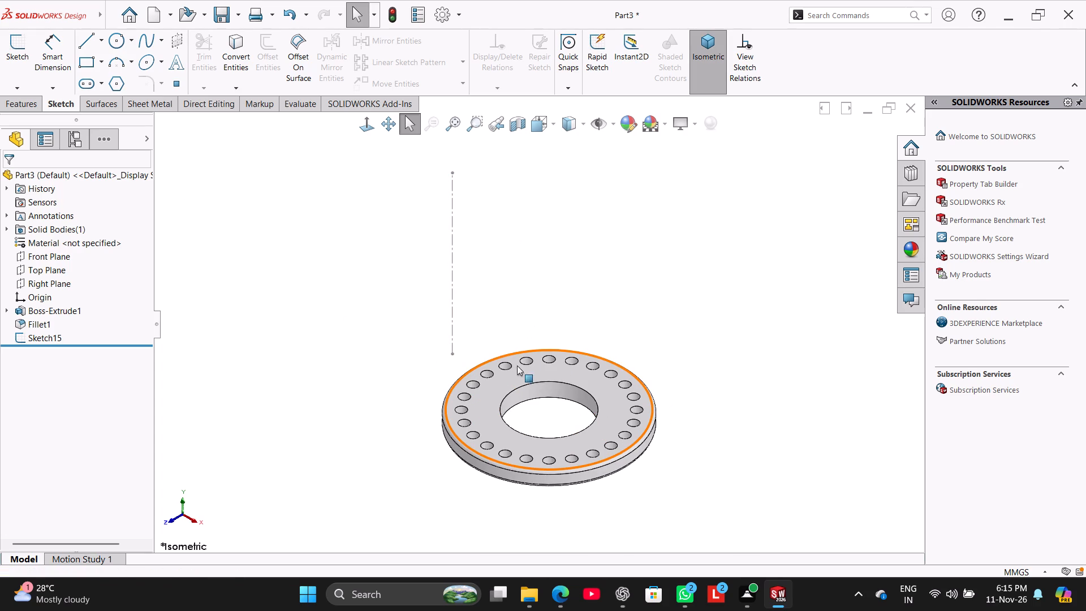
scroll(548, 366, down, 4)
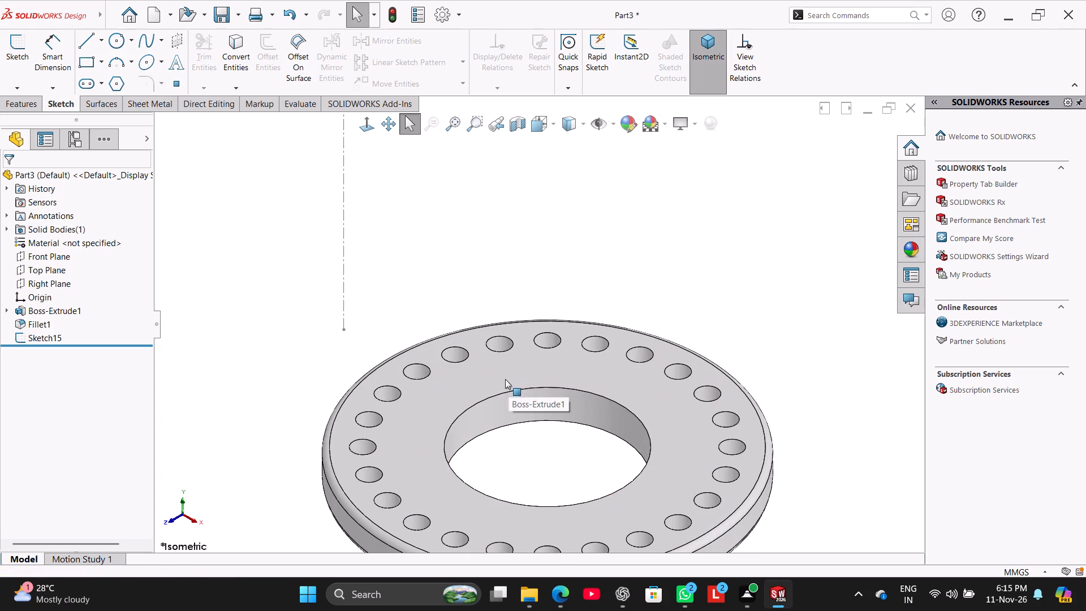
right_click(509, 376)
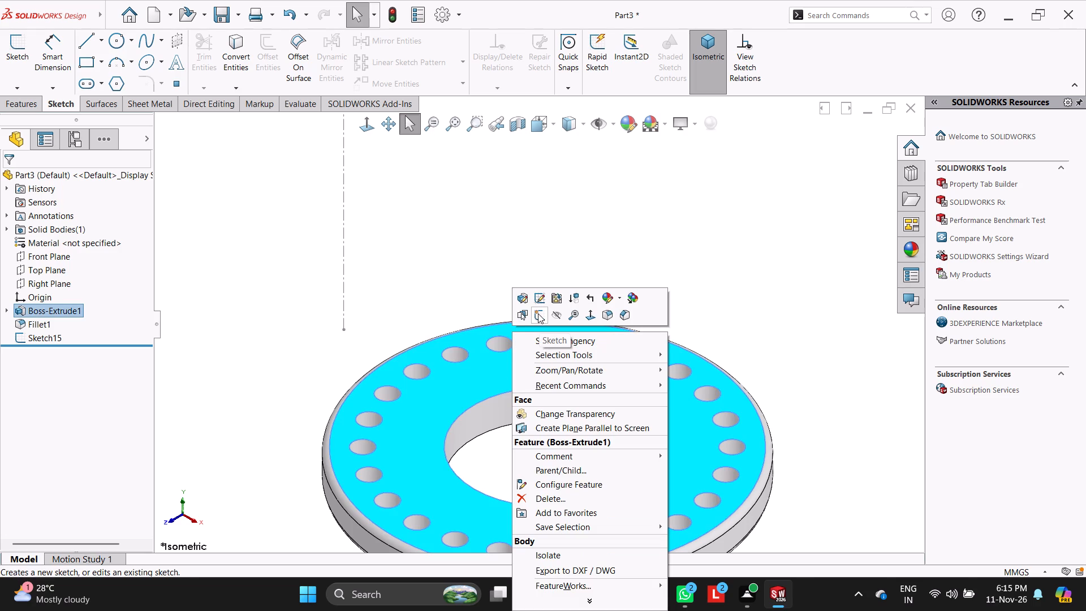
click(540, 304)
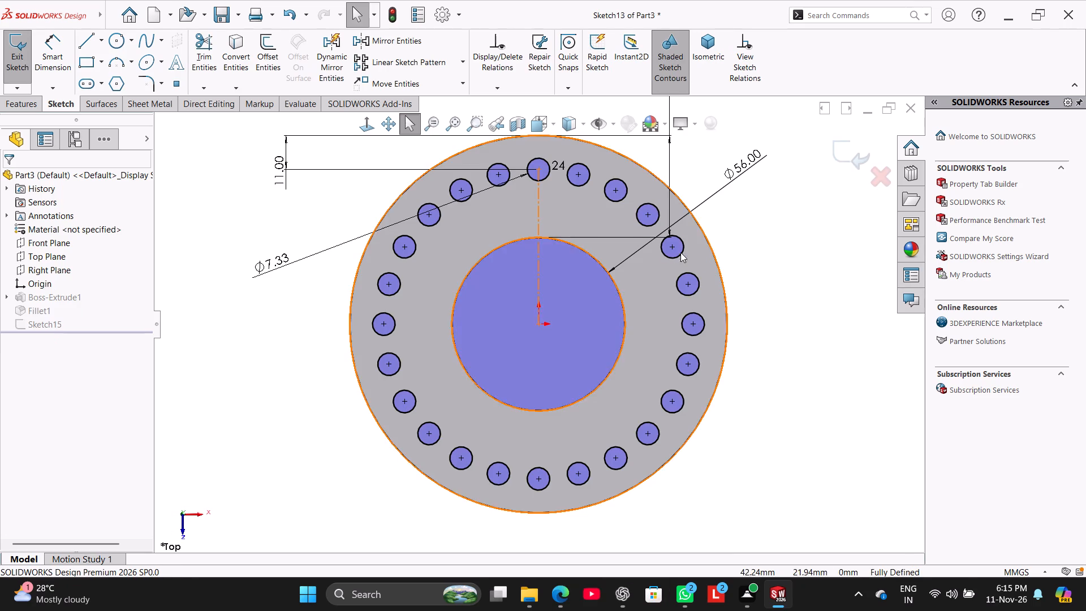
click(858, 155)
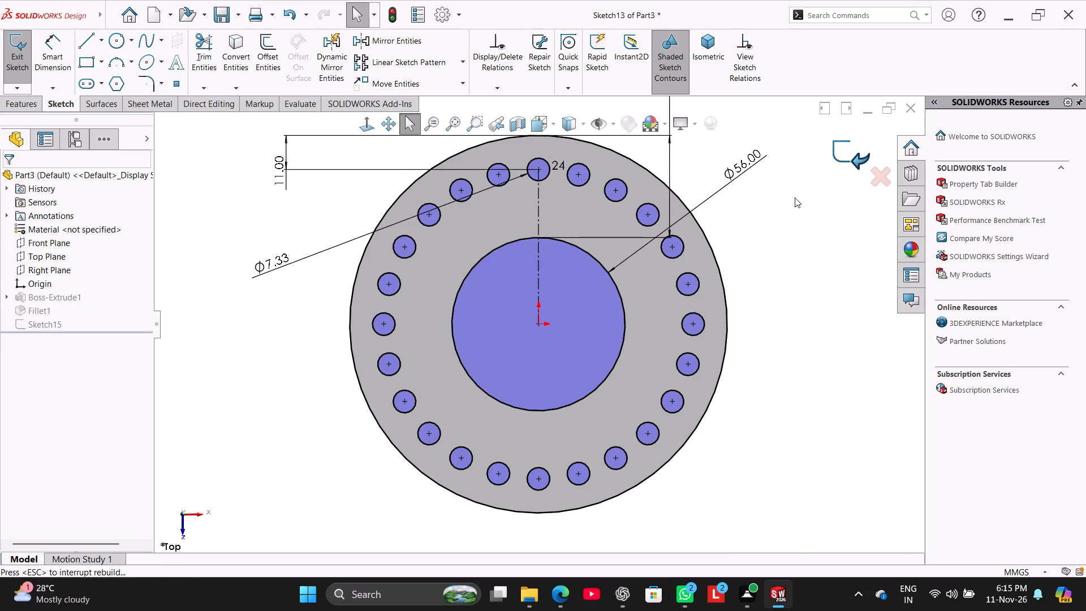
Start a new sketch on the flange's upper flat face and convert the central bore edge into a sketch circle.
right_click(465, 239)
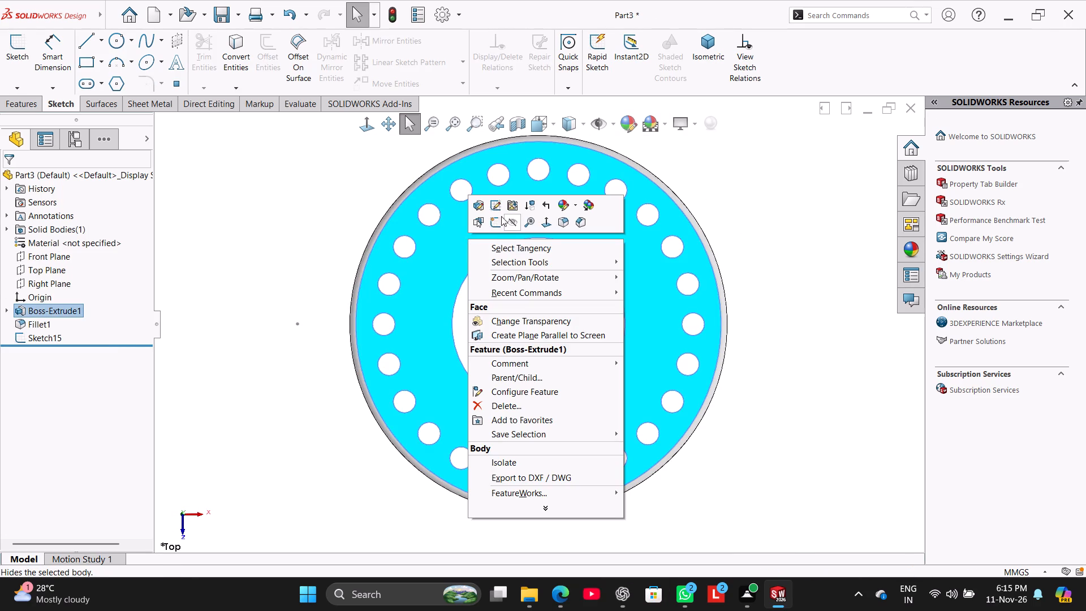
click(495, 220)
click(286, 242)
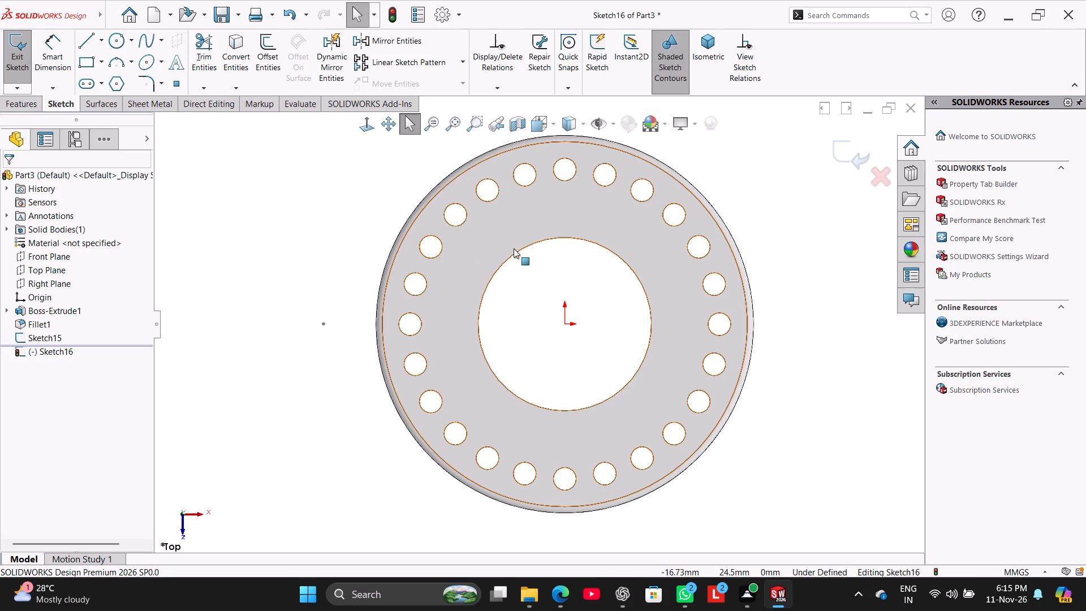
click(518, 252)
click(244, 71)
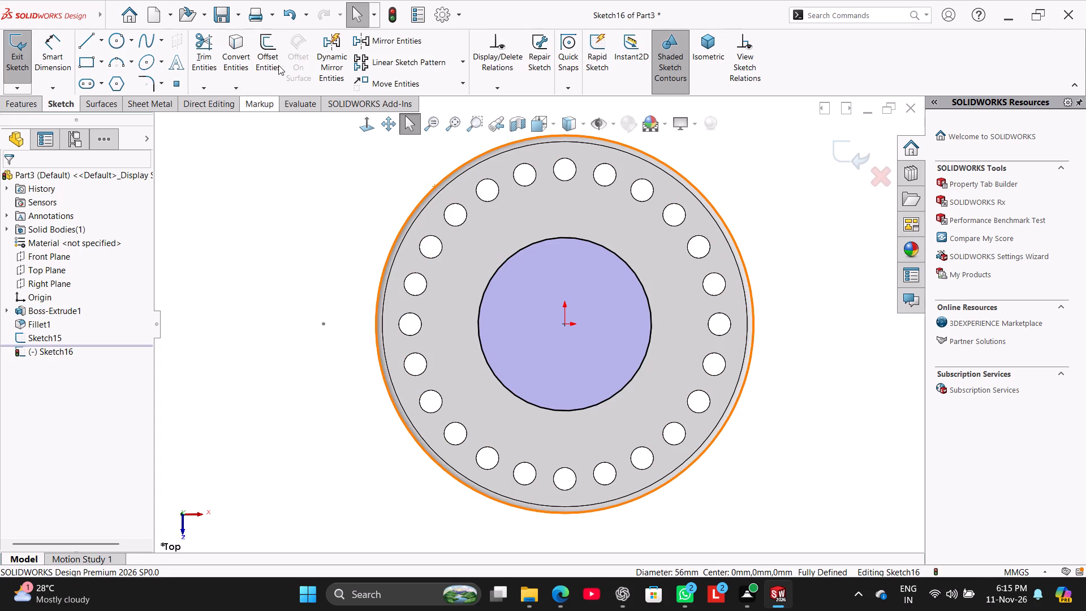
Offset the converted bore circle outward by 11 mm with a dimension added, and close the sketch.
click(285, 59)
click(571, 239)
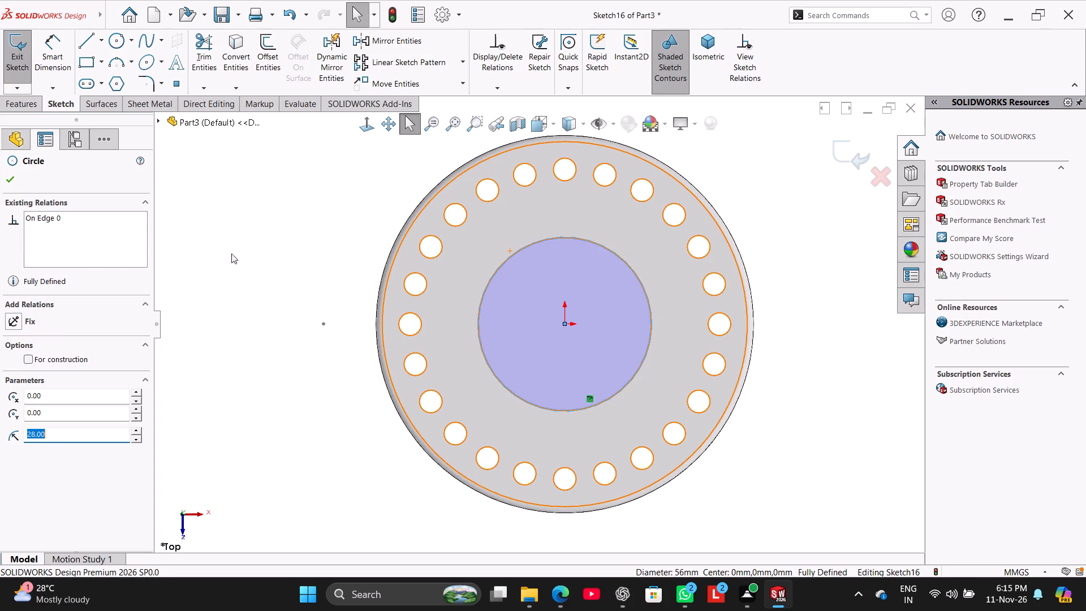
click(266, 198)
click(279, 37)
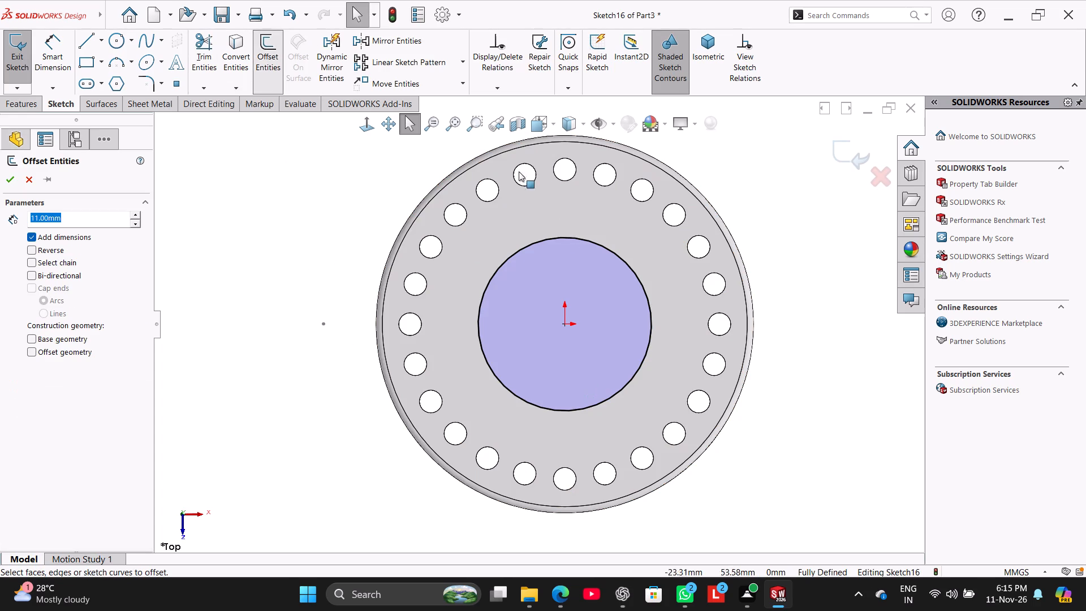
click(570, 238)
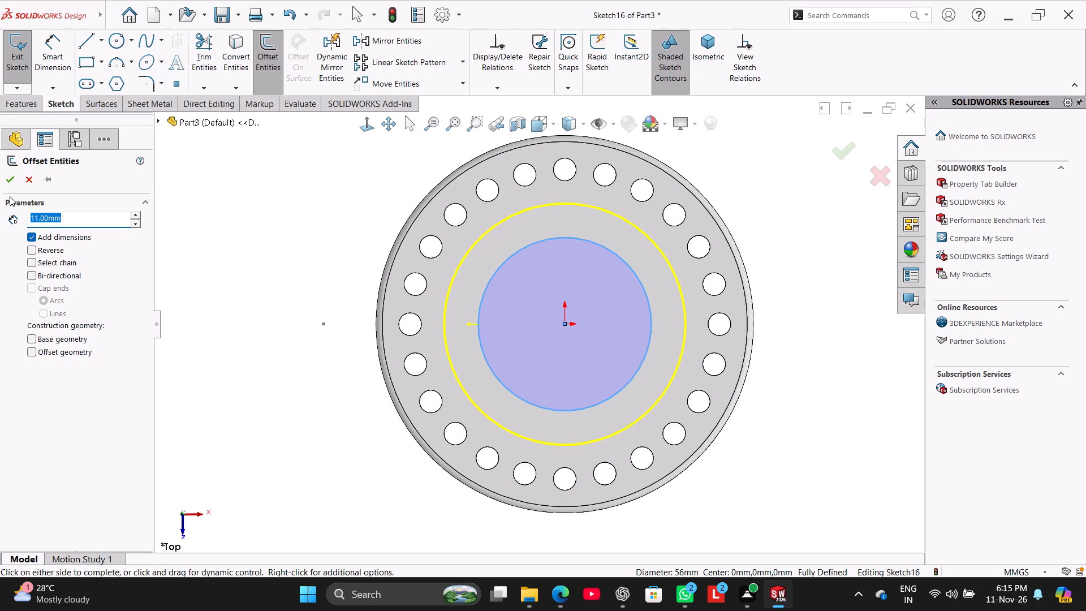
click(22, 183)
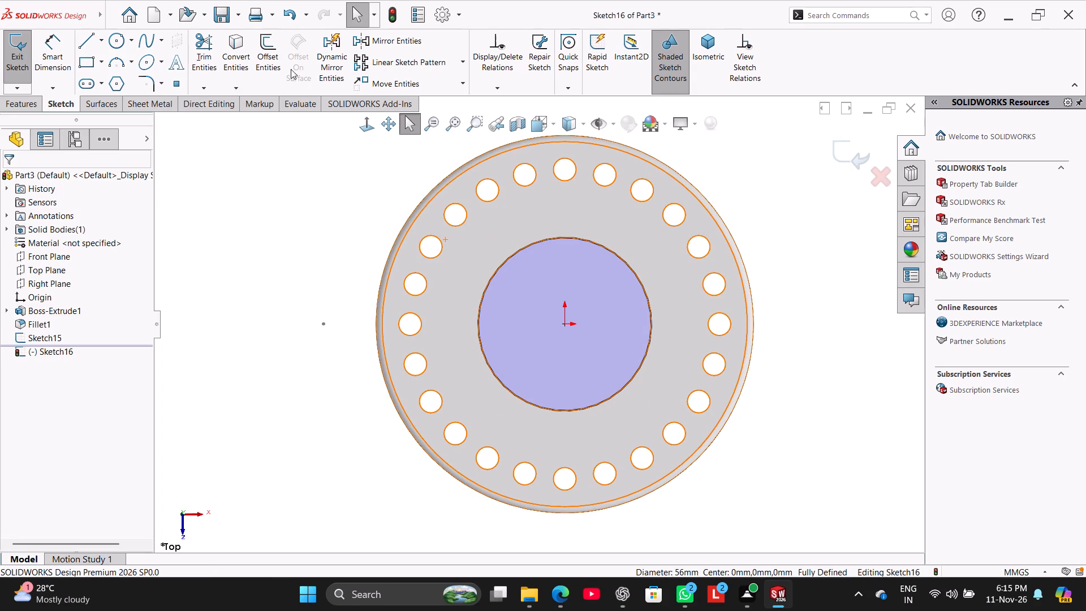
click(287, 64)
click(272, 58)
click(591, 243)
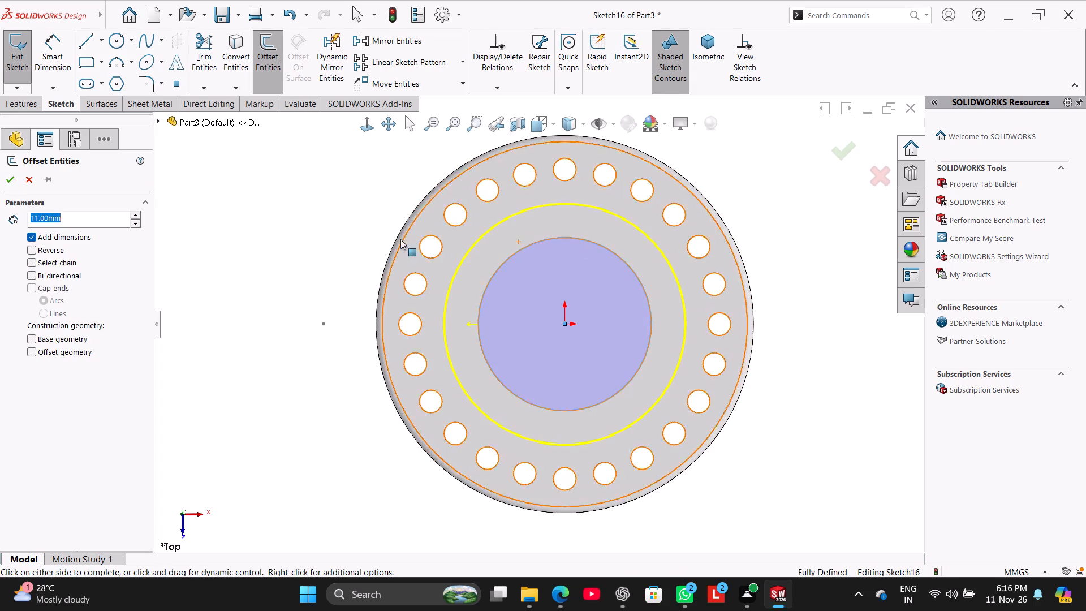
click(5, 177)
click(208, 210)
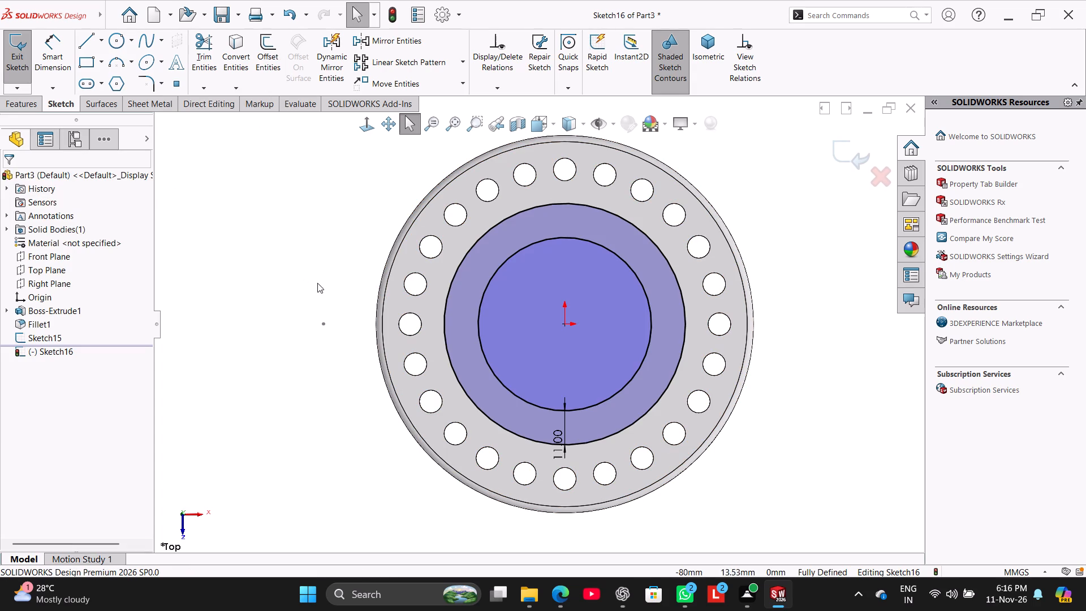
click(15, 78)
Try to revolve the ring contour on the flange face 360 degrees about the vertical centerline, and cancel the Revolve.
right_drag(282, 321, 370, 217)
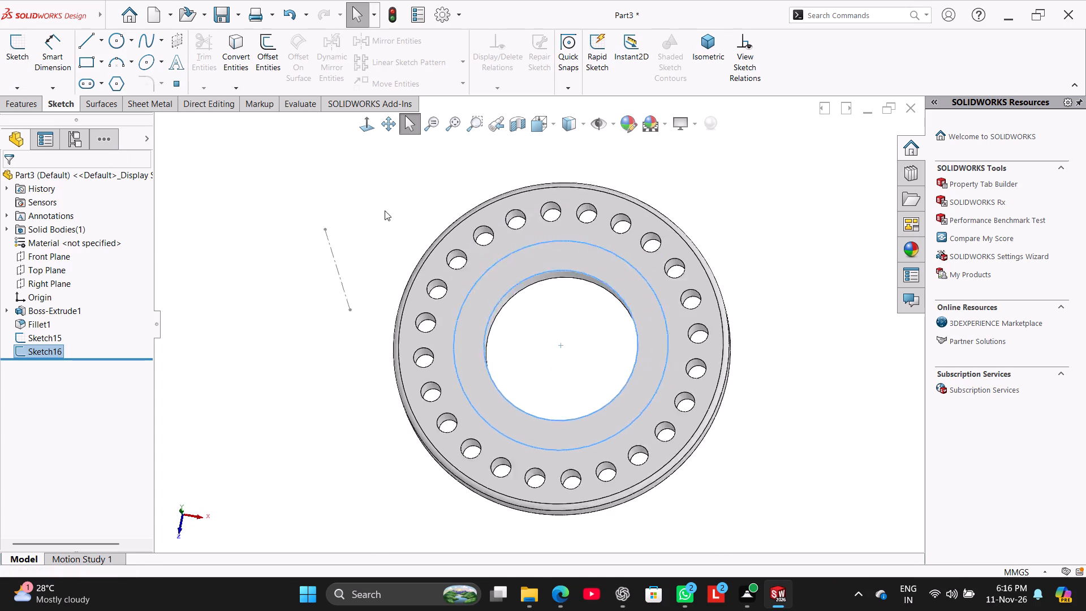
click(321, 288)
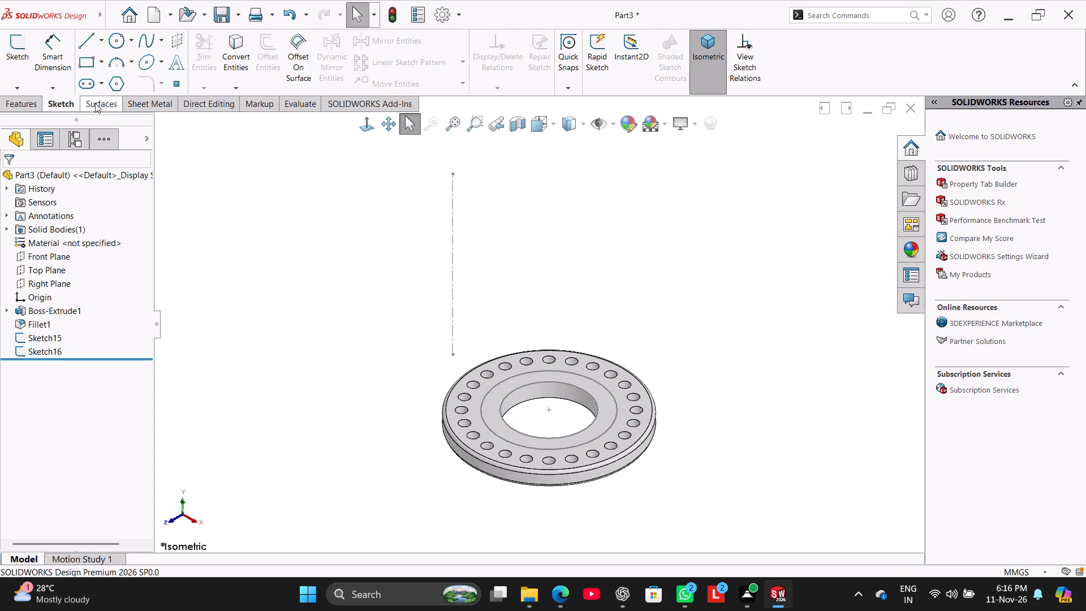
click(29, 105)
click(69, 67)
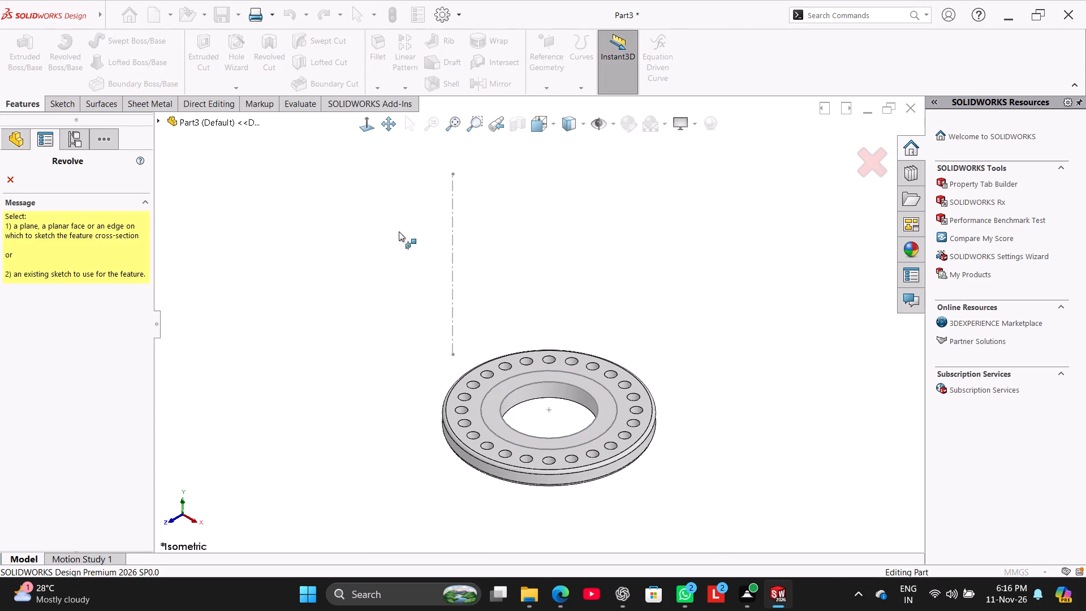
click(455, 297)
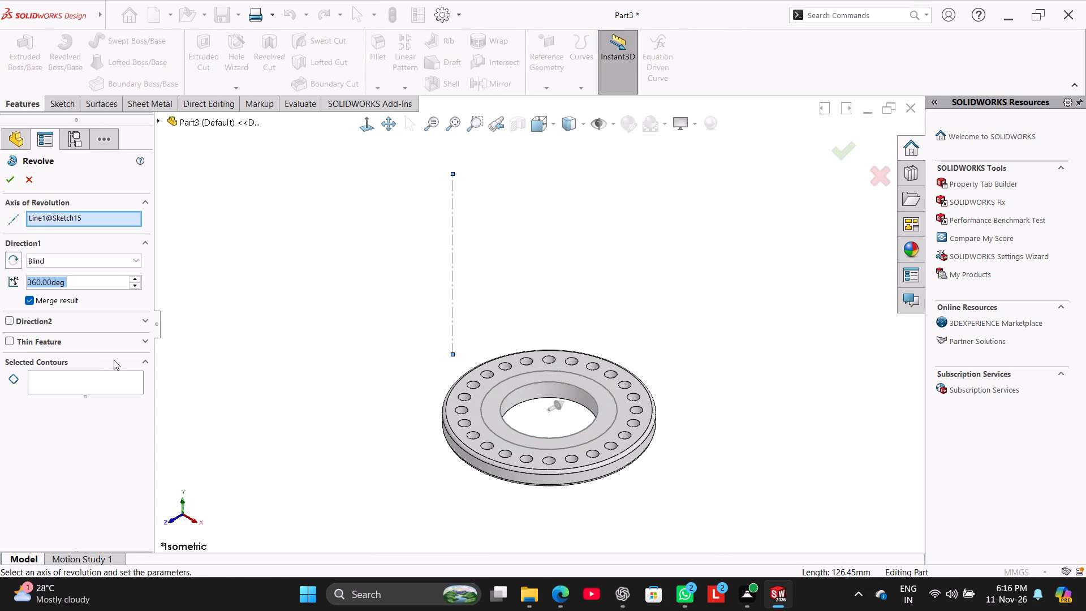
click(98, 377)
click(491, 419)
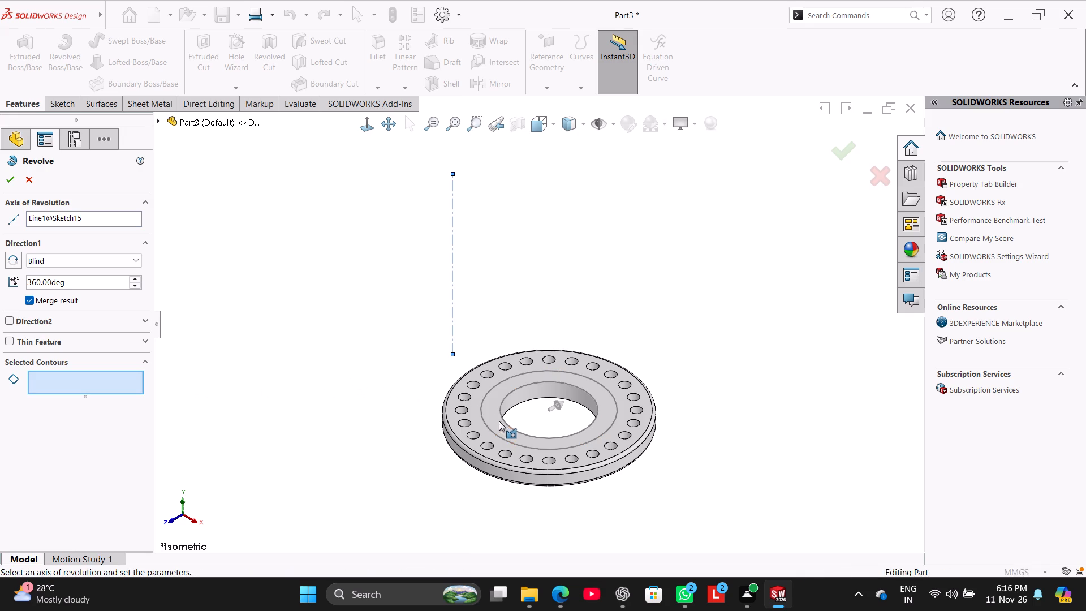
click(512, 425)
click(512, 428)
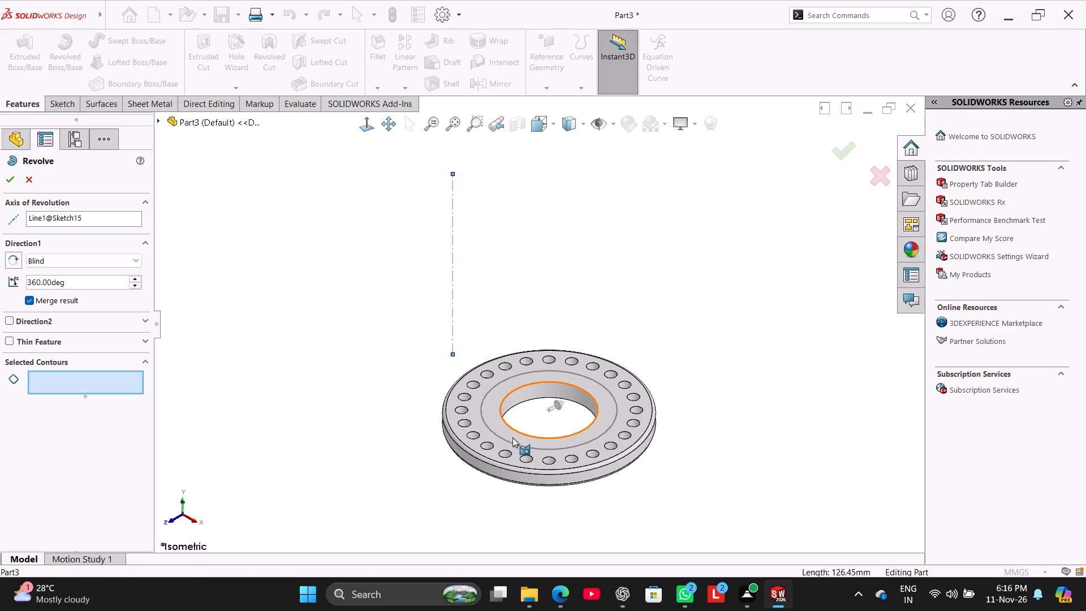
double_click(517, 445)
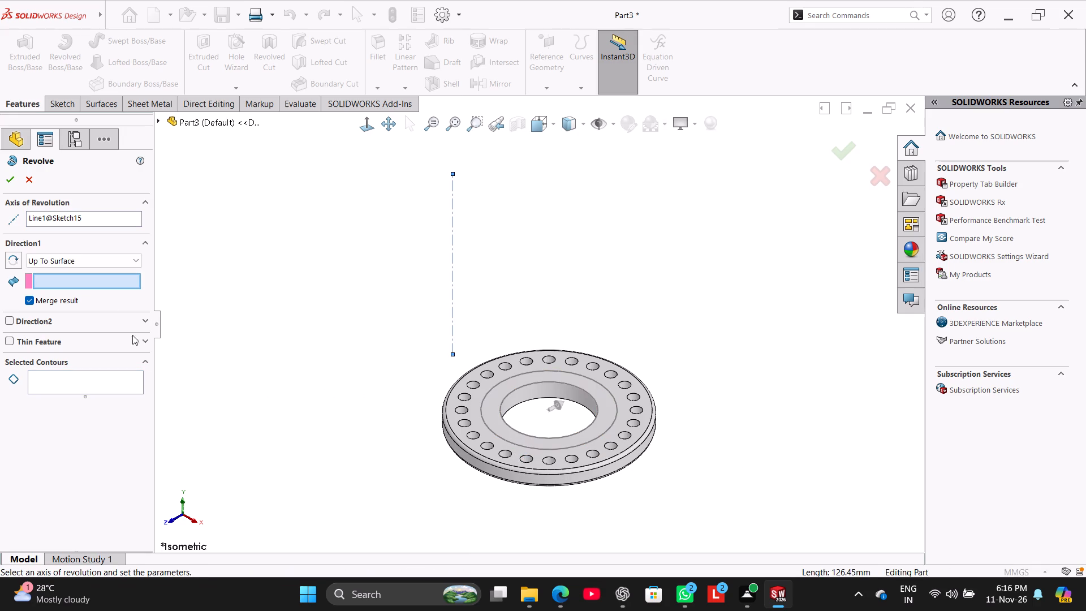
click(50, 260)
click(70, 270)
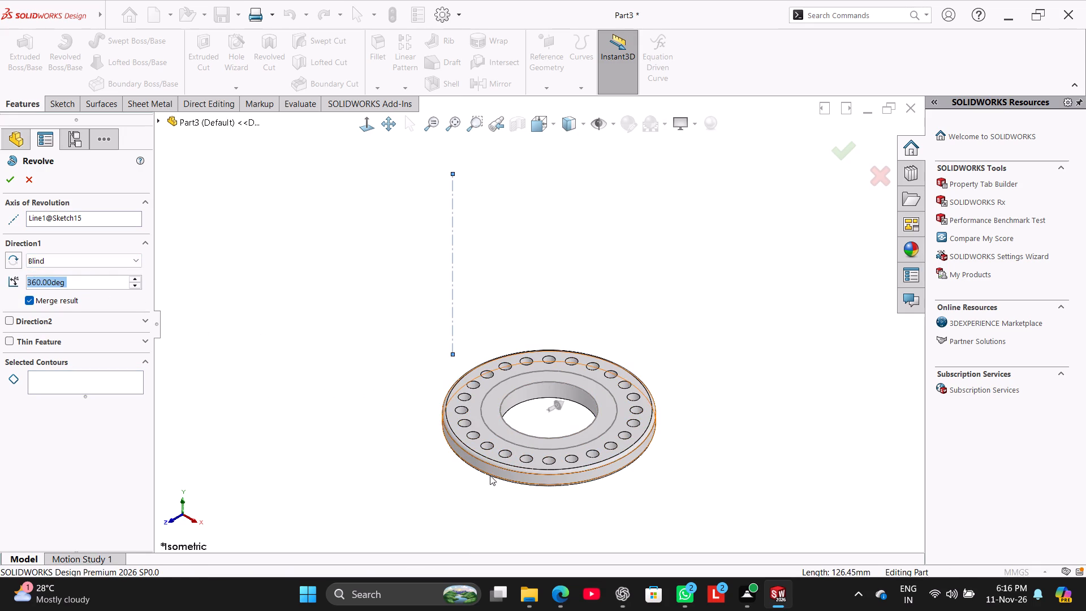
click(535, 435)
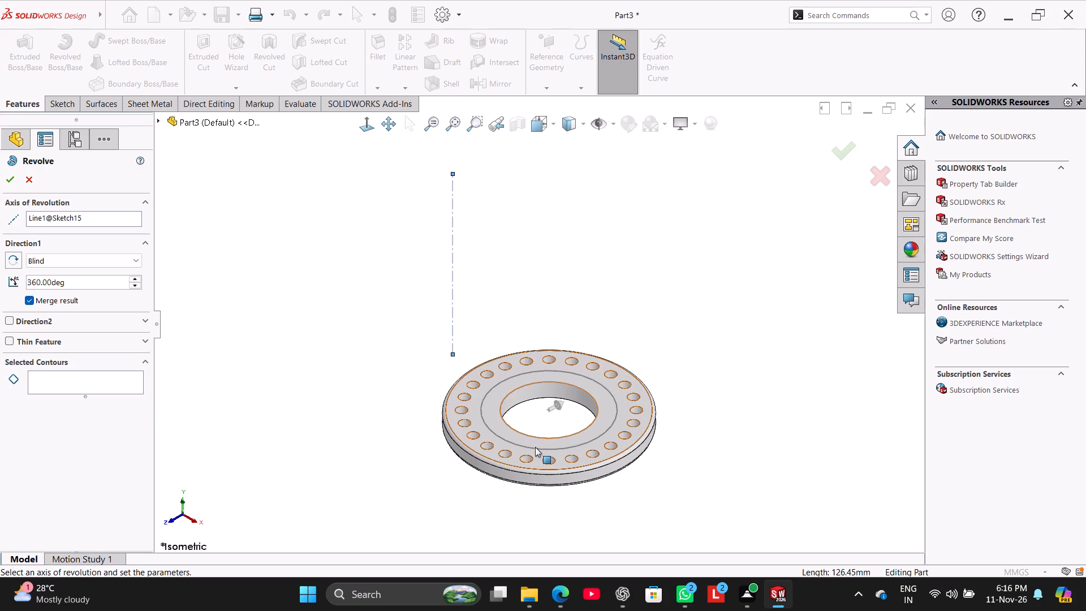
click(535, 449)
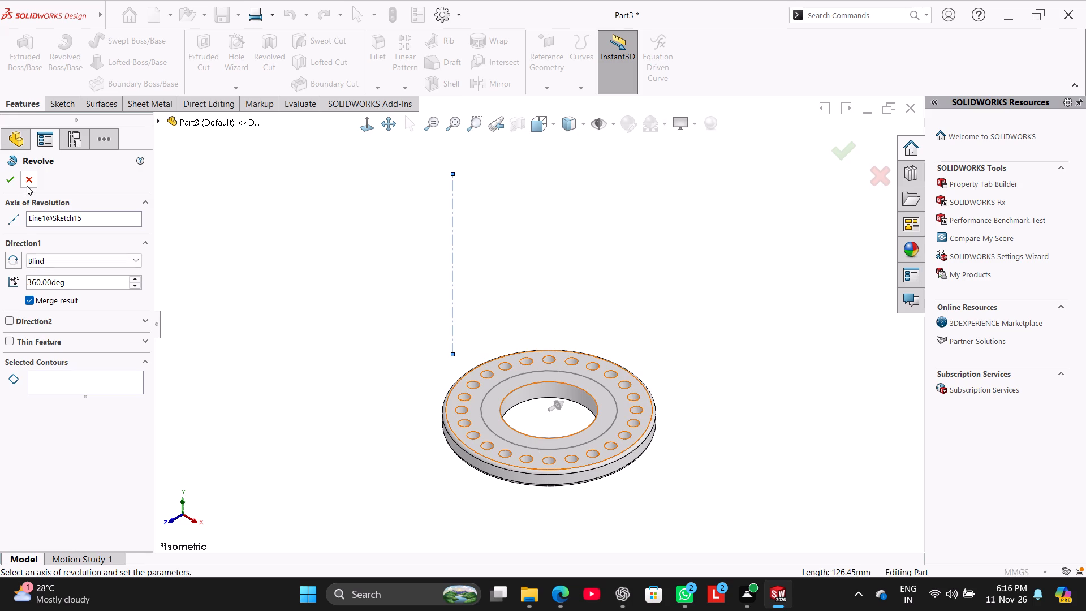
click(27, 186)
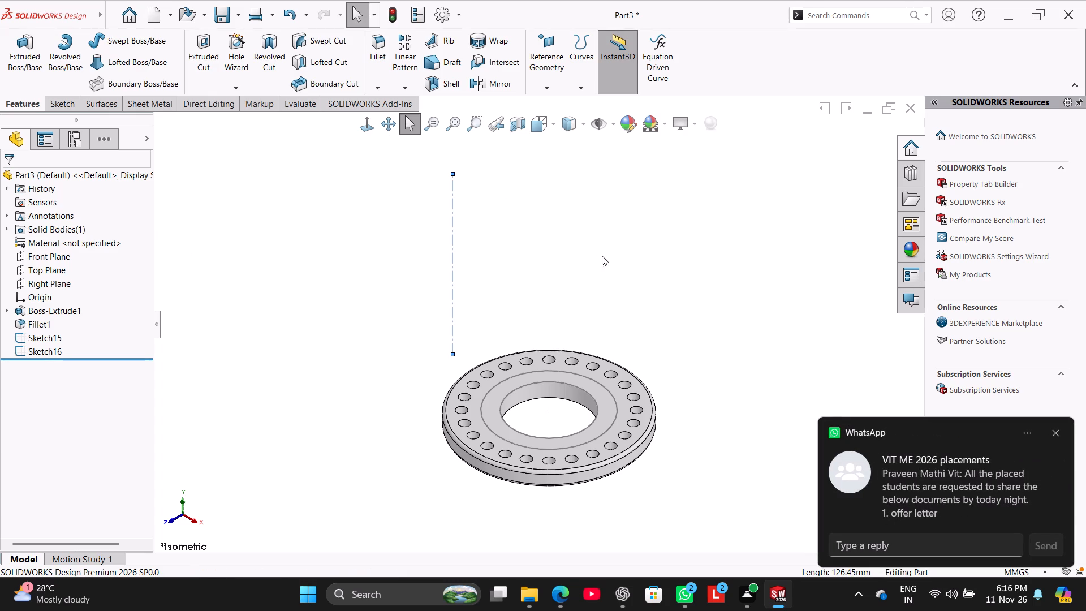
Delete the standalone vertical centerline sketch above the flange.
right_click(451, 211)
click(487, 345)
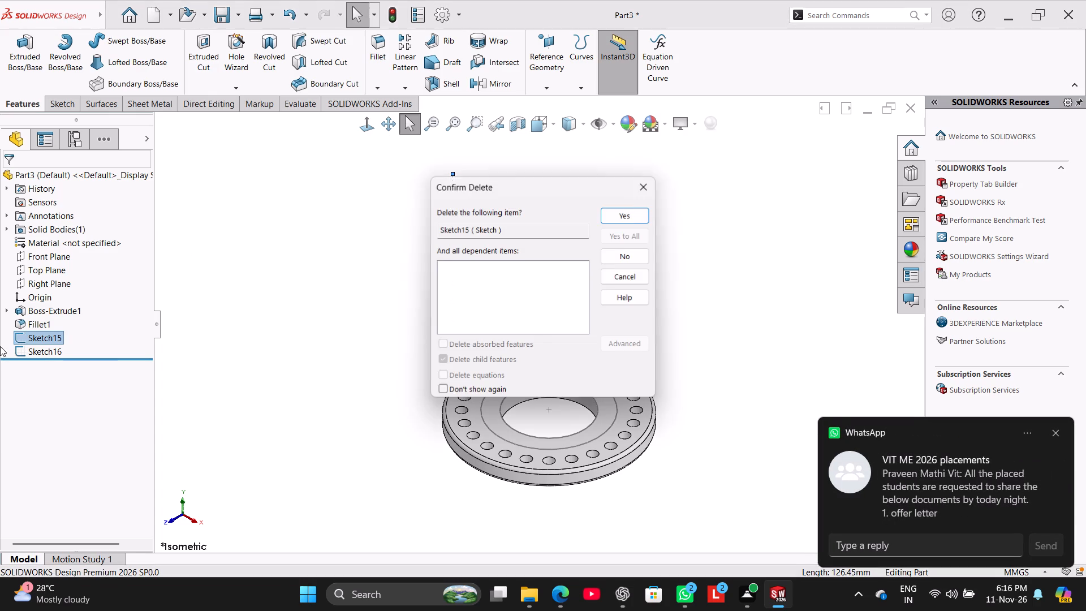
click(637, 211)
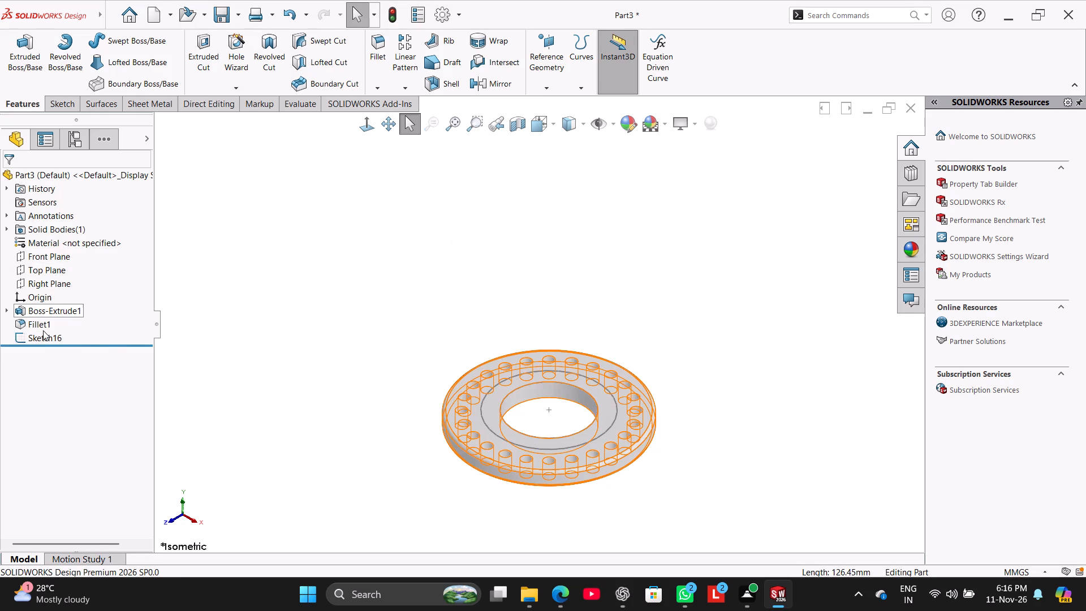
Reopen the ring sketch on the flange face and sketch a near-vertical centerline about 150 mm long on the flange's negative-X side.
right_click(45, 337)
click(58, 306)
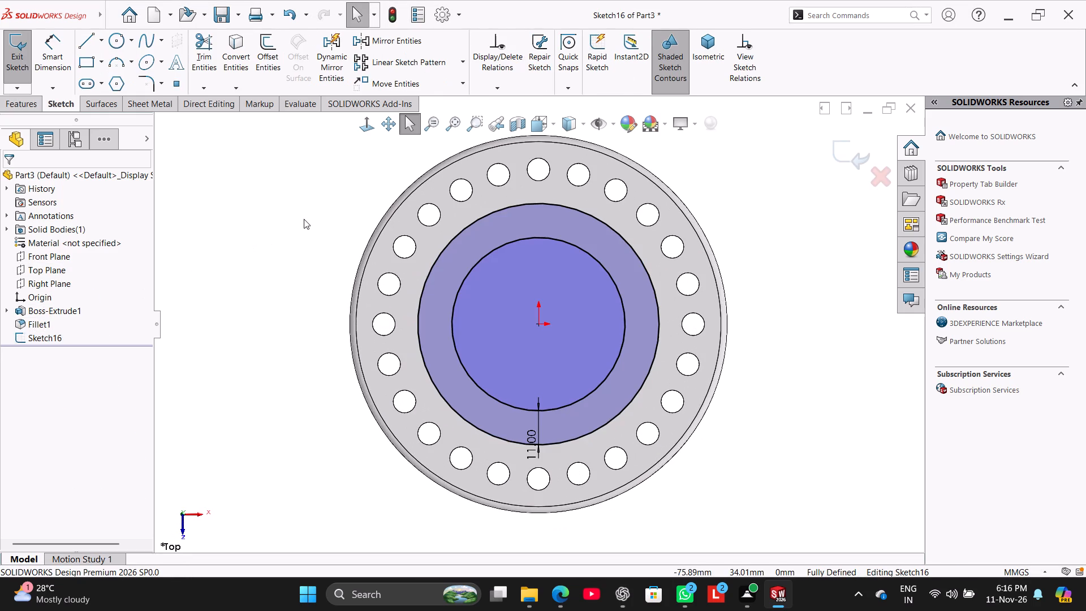
click(304, 219)
scroll(304, 219, up, 3)
click(101, 33)
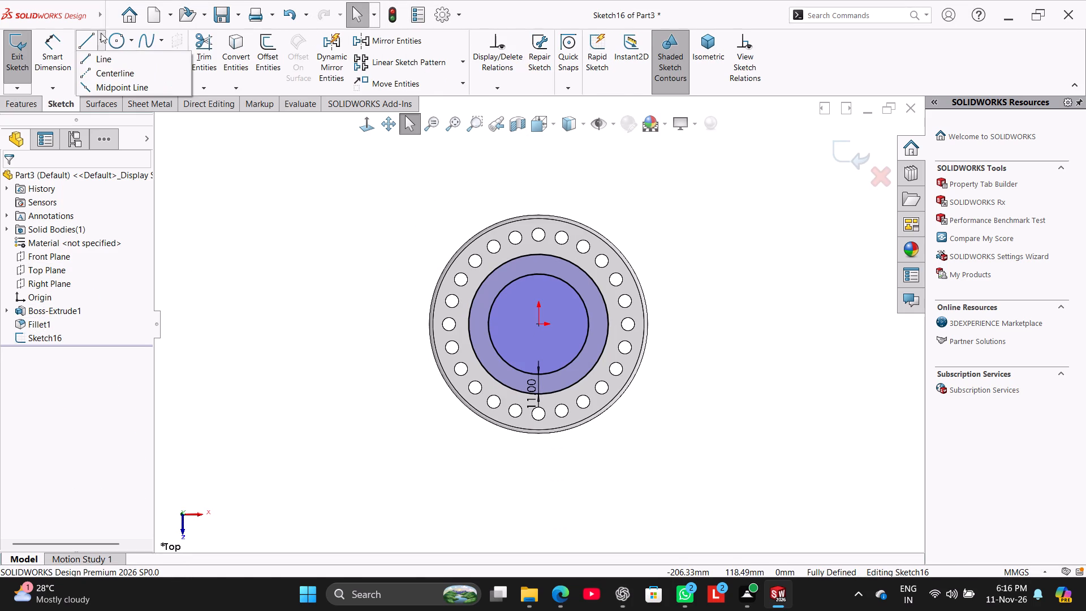
click(99, 77)
click(320, 162)
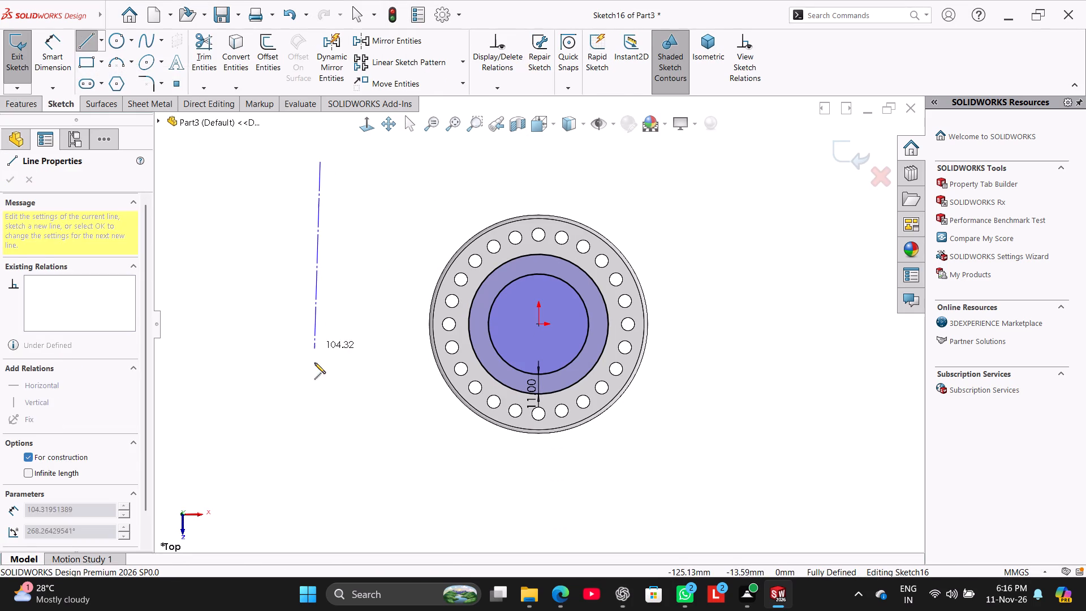
click(312, 431)
right_click(344, 330)
click(362, 336)
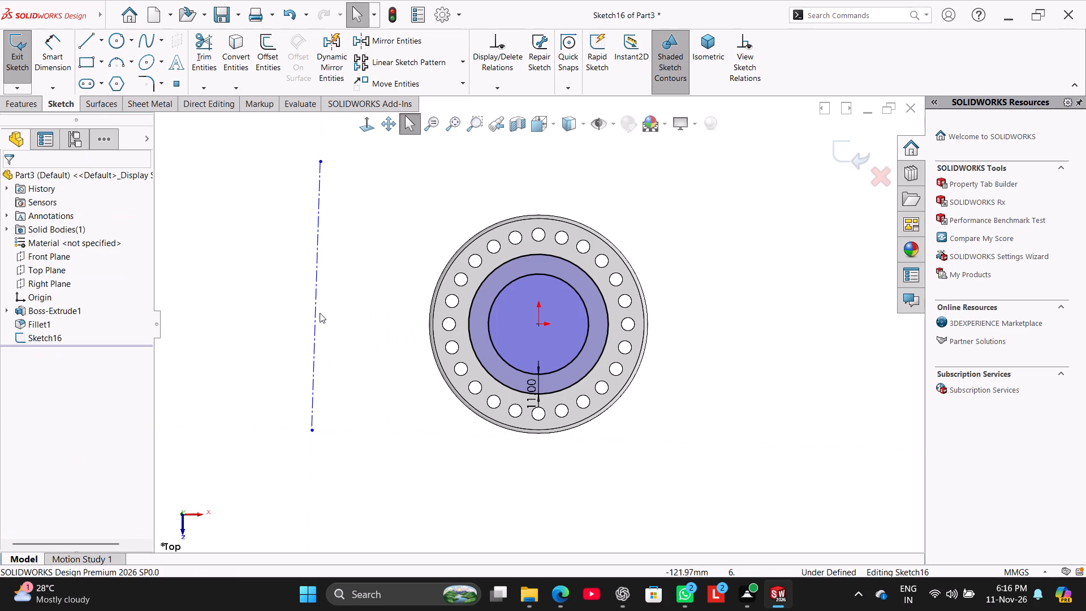
Add a Vertical relation to the new centerline.
right_click(320, 313)
click(302, 224)
right_click(316, 255)
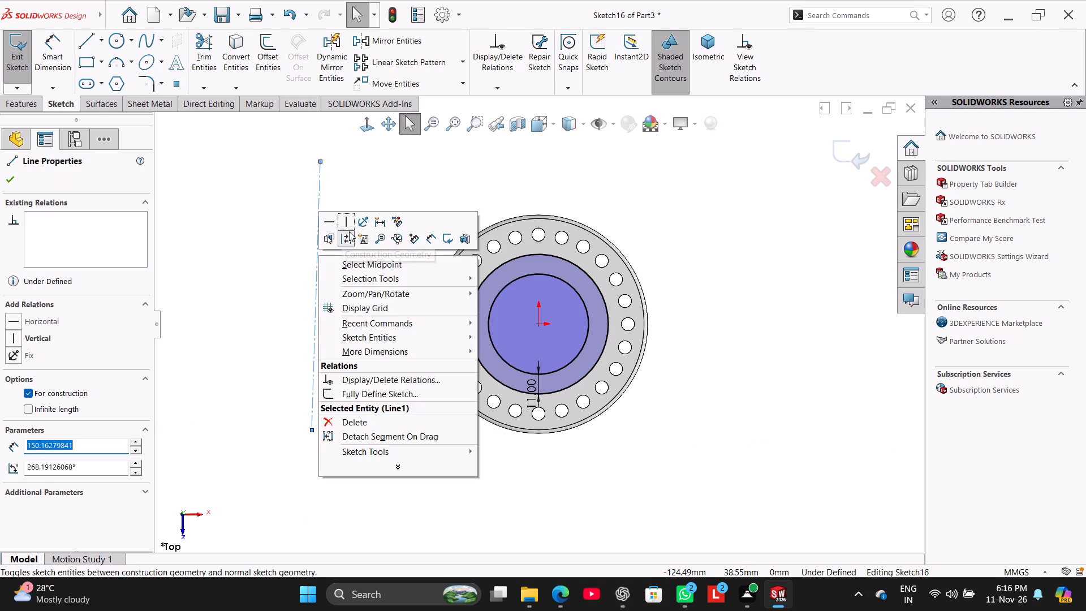
click(349, 225)
click(257, 223)
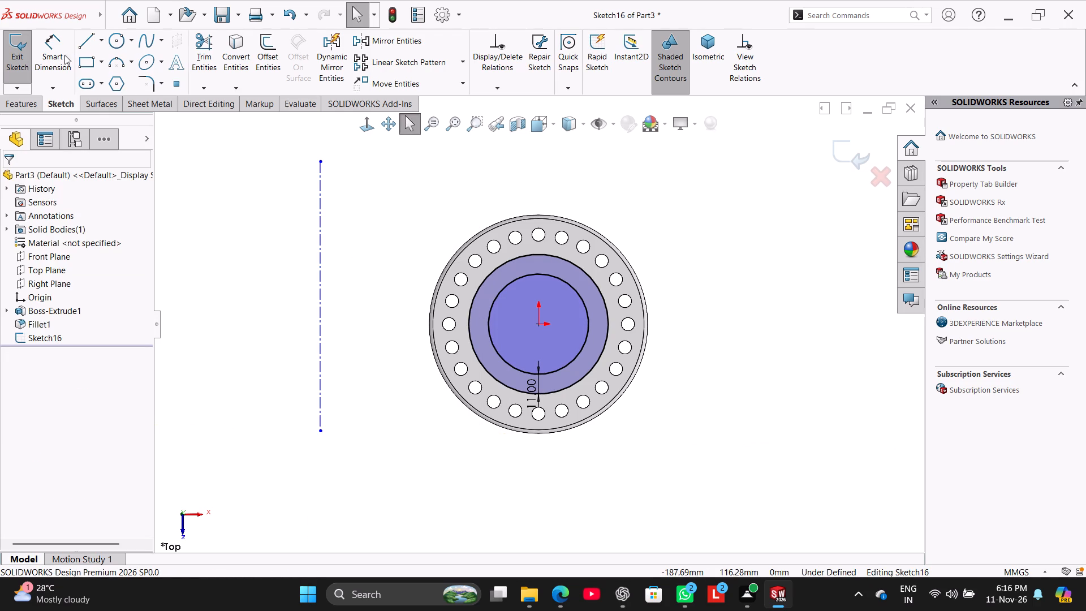
Dimension the centerline at 78 mm from the sketch origin.
drag(58, 56, 57, 63)
click(541, 325)
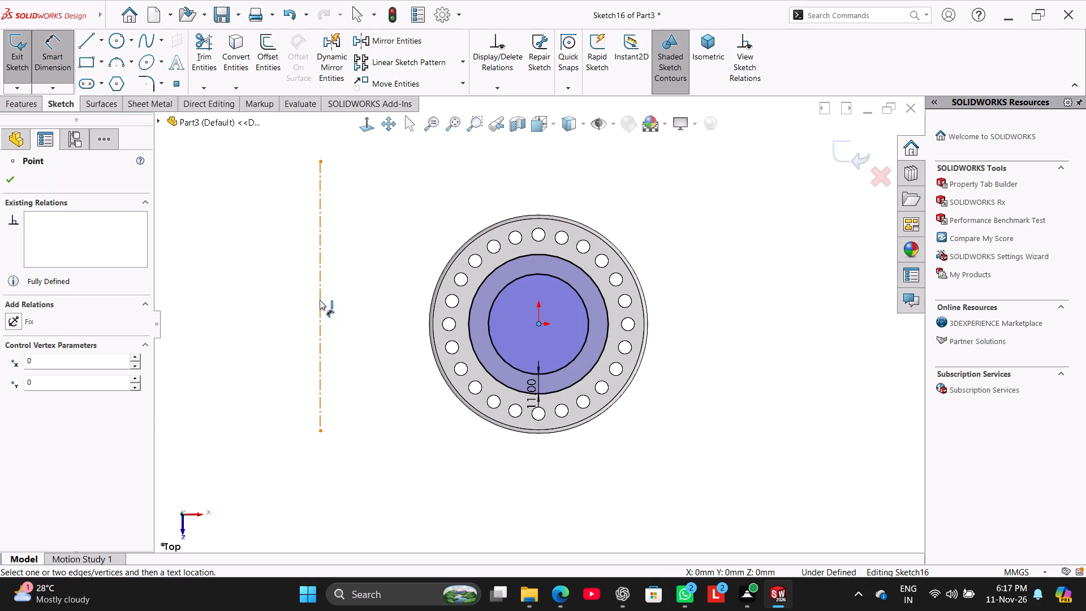
click(317, 296)
click(389, 412)
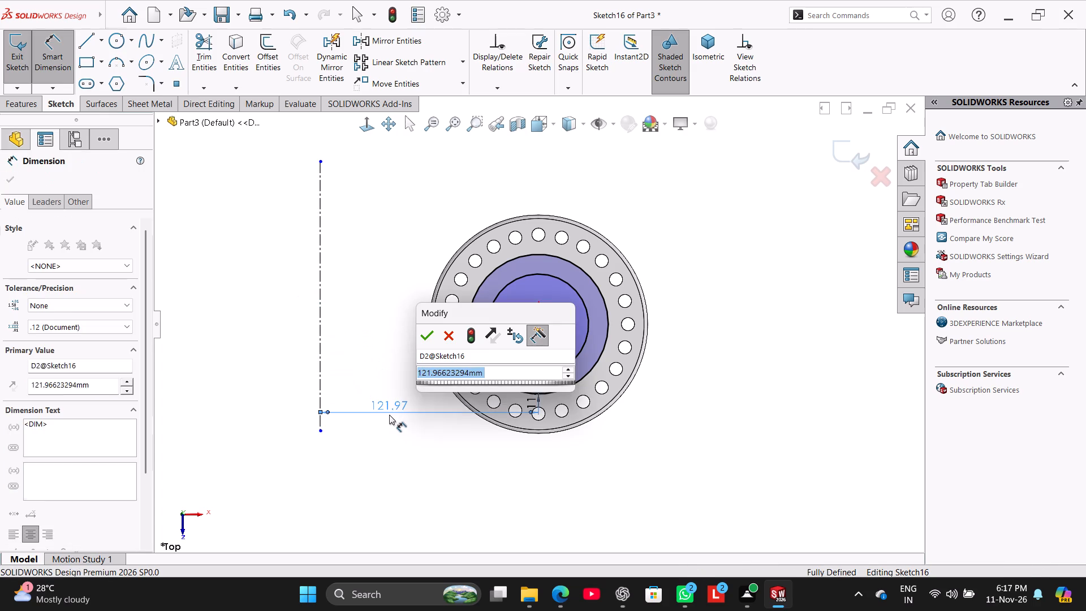
text(78)
key(Return)
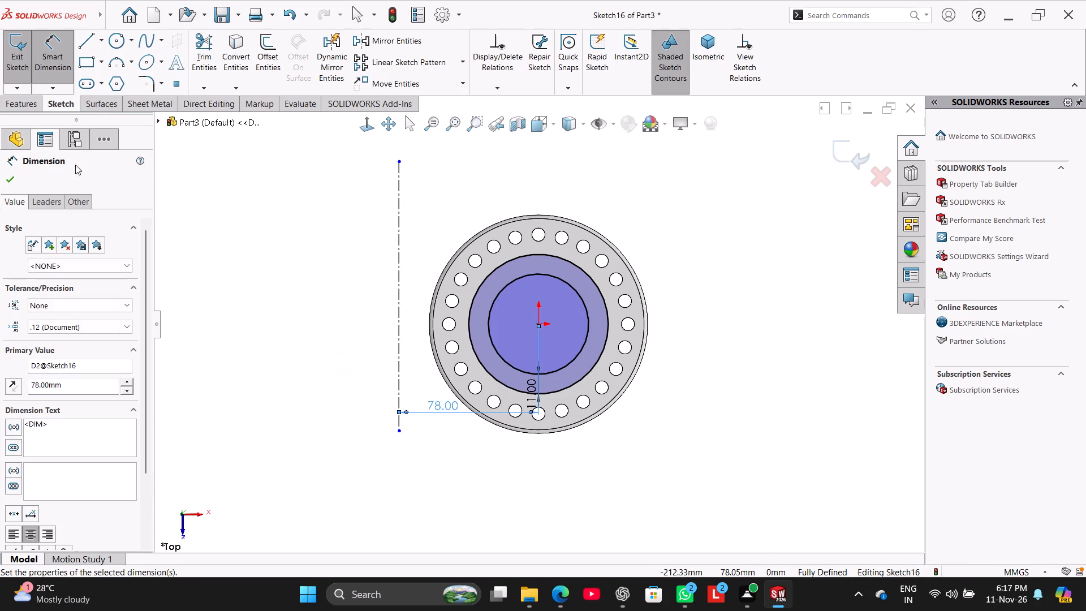
click(14, 182)
right_click(262, 178)
click(231, 207)
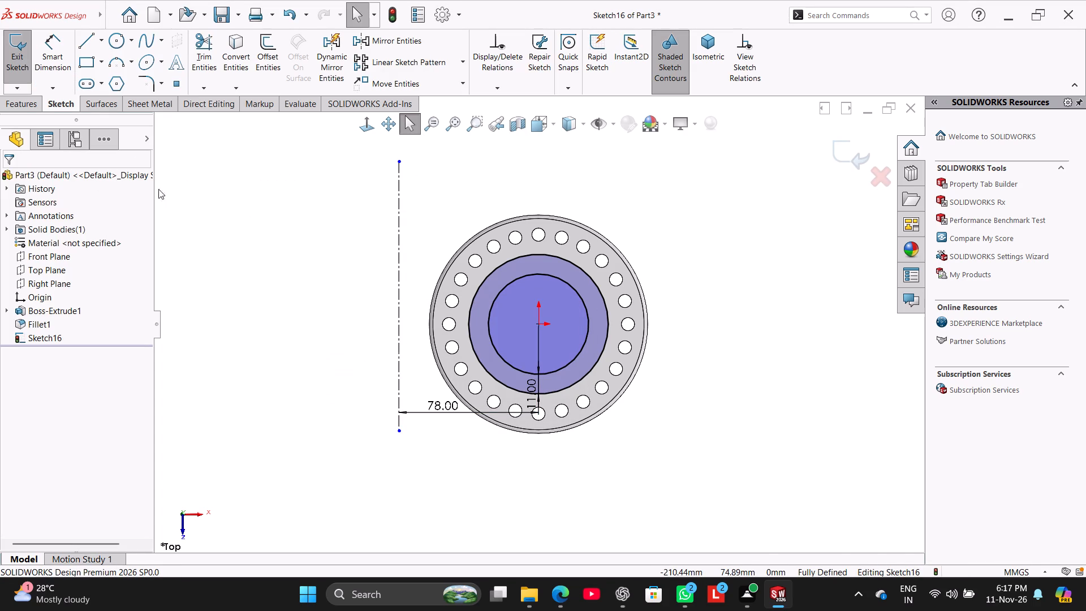
Revolve the ring profile 38 degrees, Blind, about the offset centerline with Merge result on.
click(20, 105)
click(68, 60)
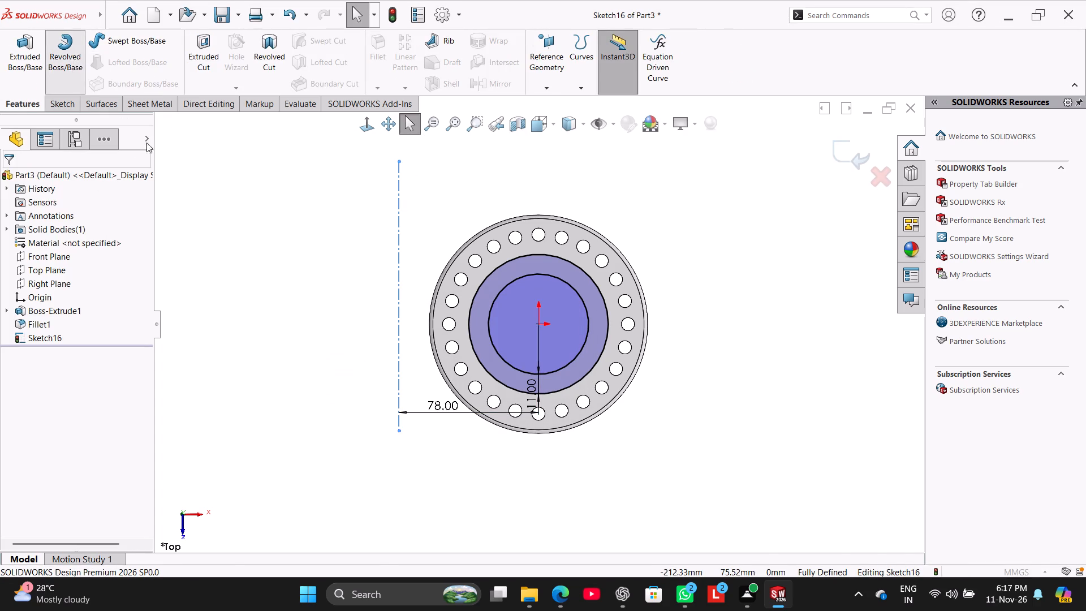
middle_drag(265, 438, 251, 216)
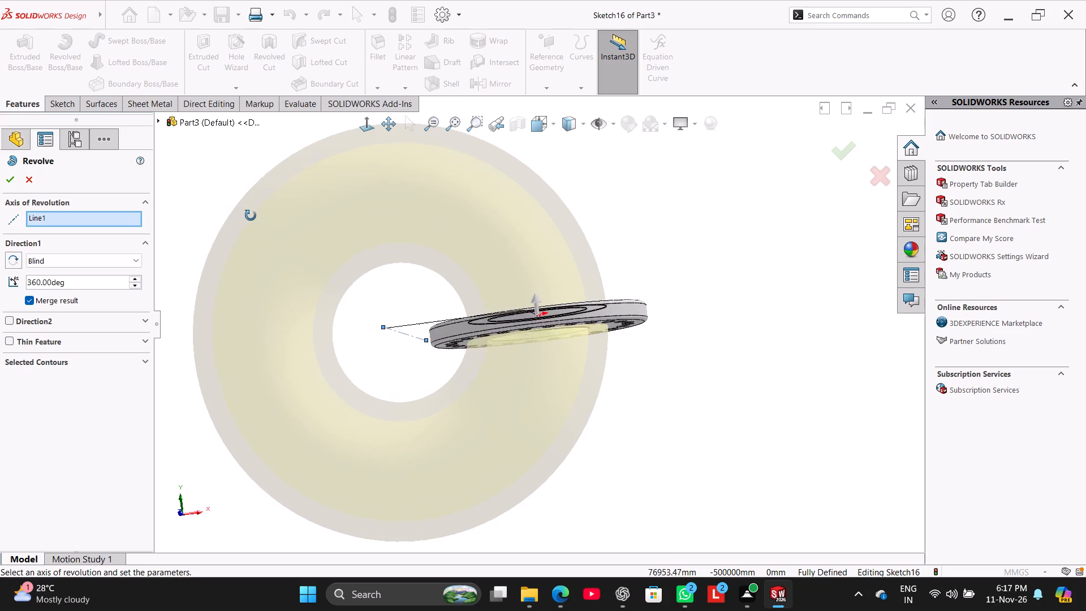
middle_drag(251, 216, 269, 213)
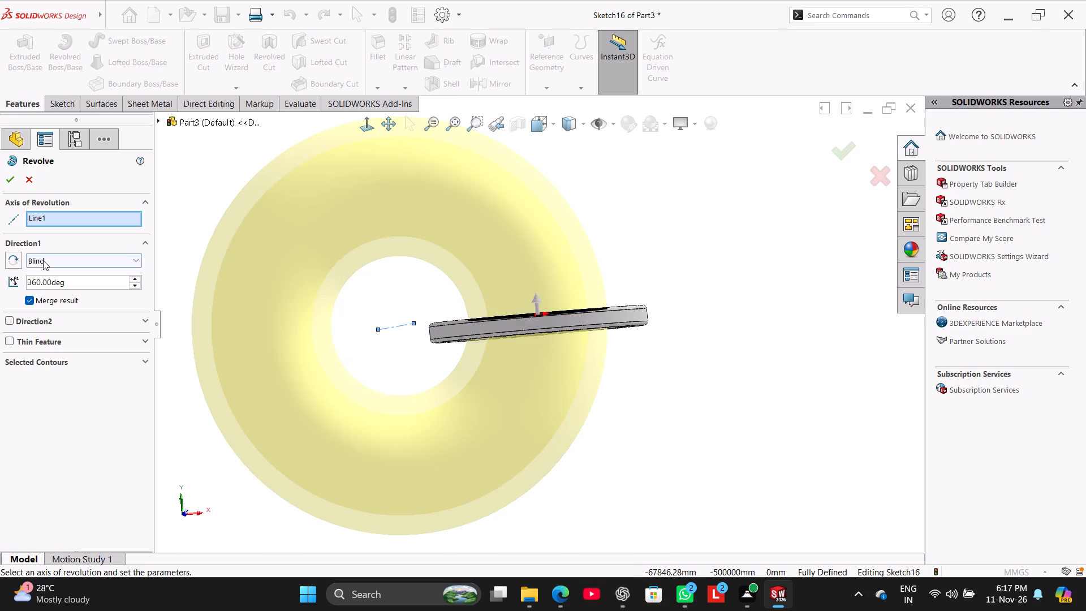
click(43, 260)
click(63, 258)
double_click(83, 280)
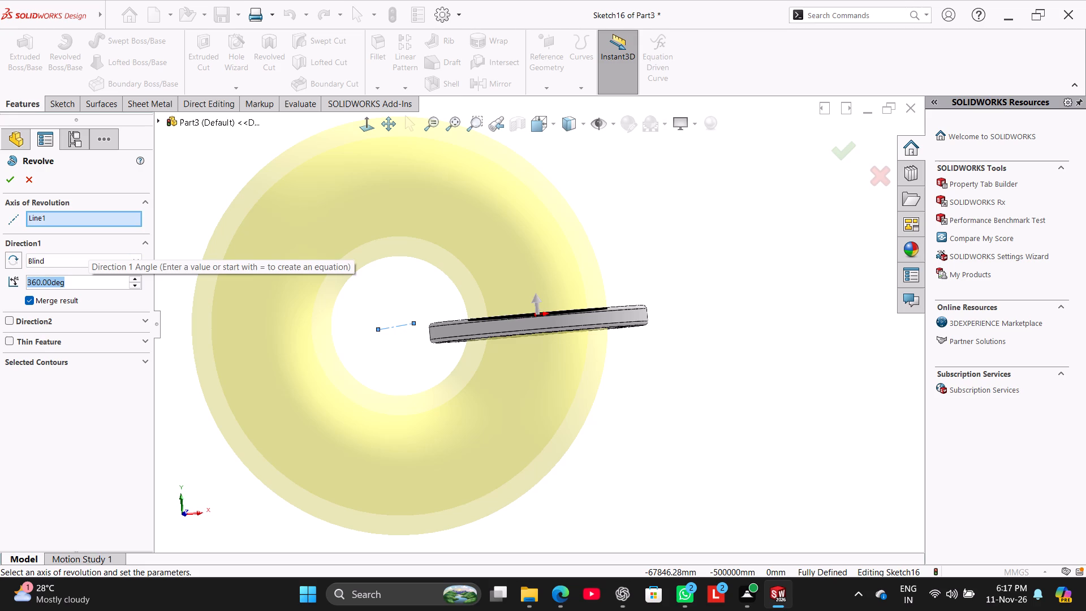
key(3)
key(8)
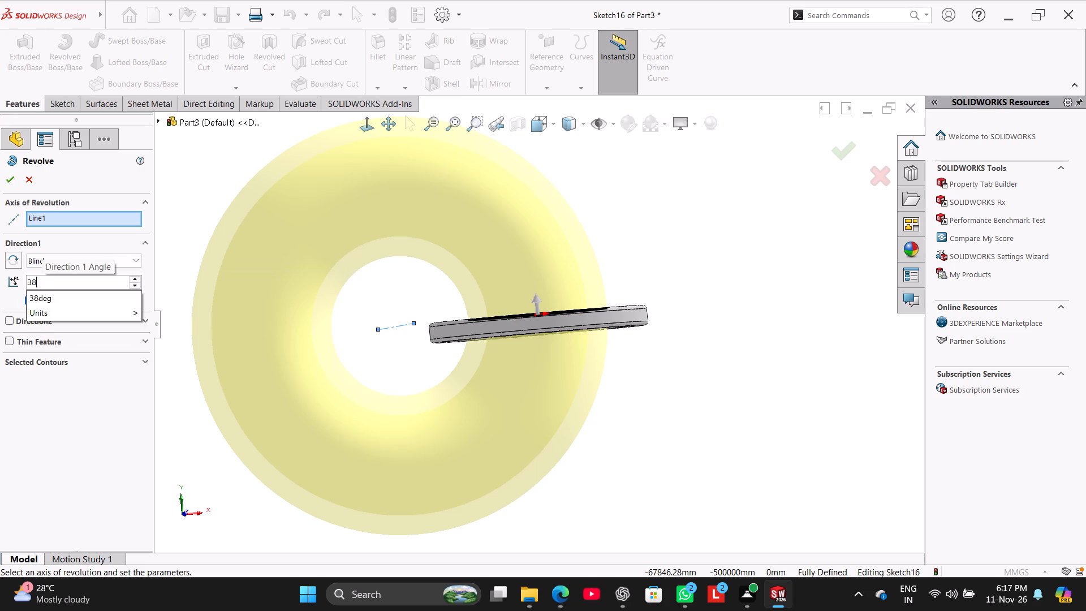
key(Return)
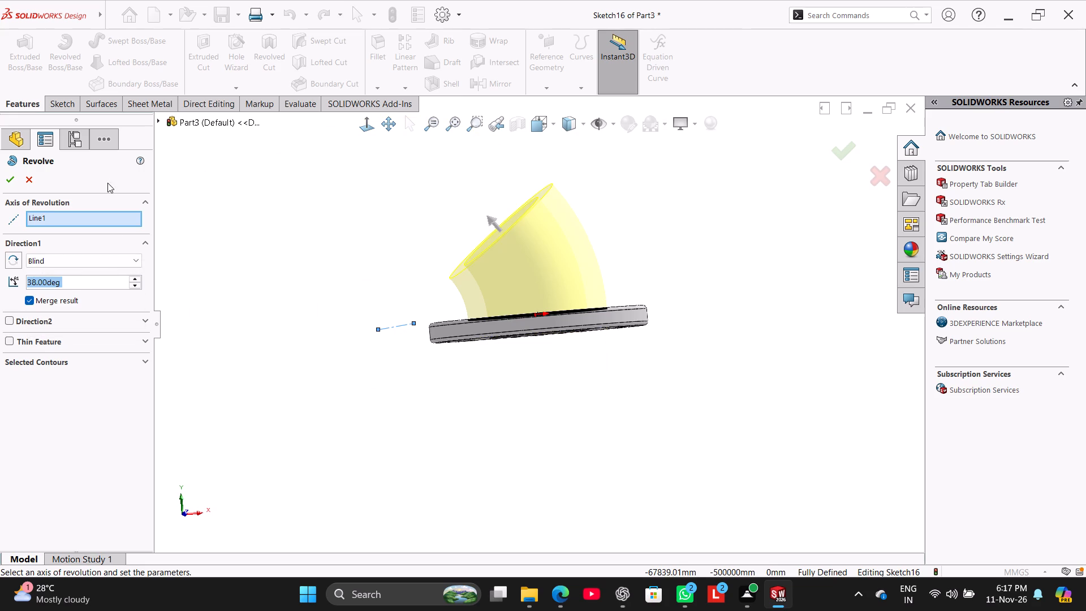
click(6, 184)
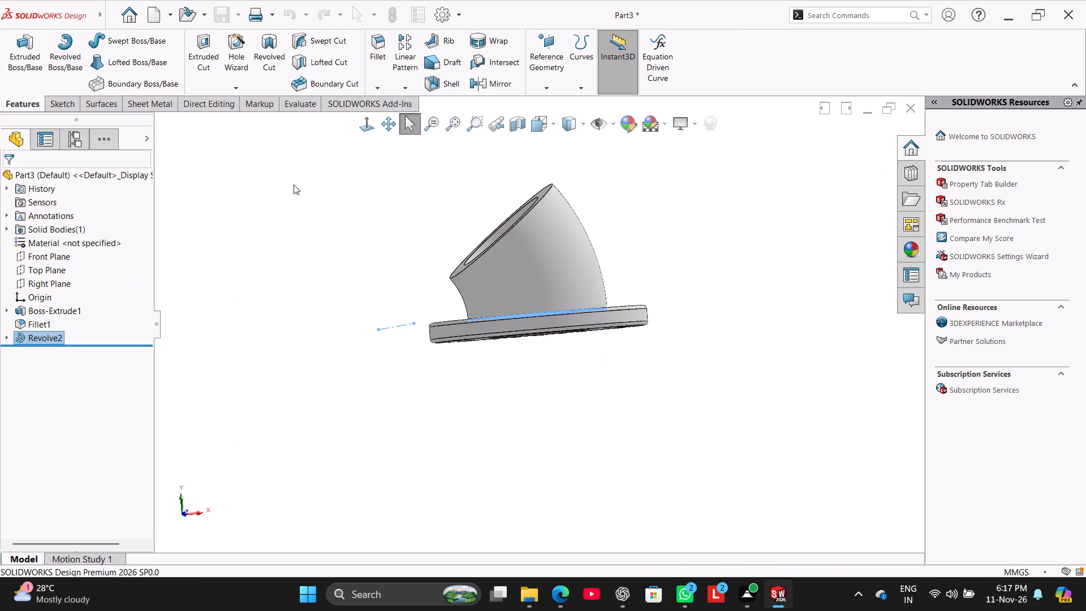
Examine the revolved pipe bend from several angles and in a section view through the Front Plane, without keeping the section.
click(296, 184)
middle_drag(310, 220, 237, 40)
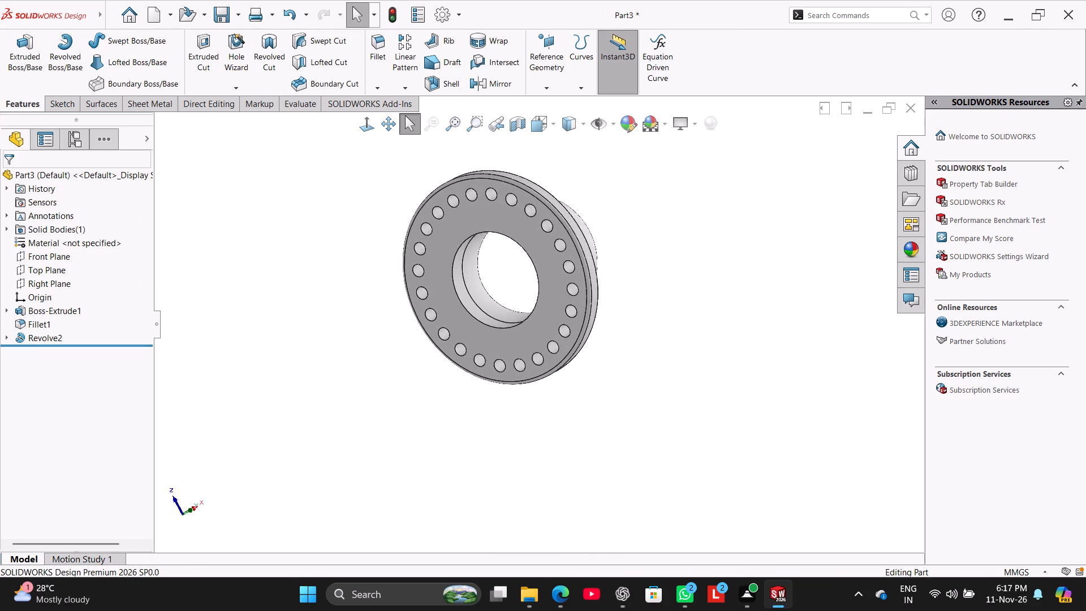
middle_drag(237, 40, 262, 234)
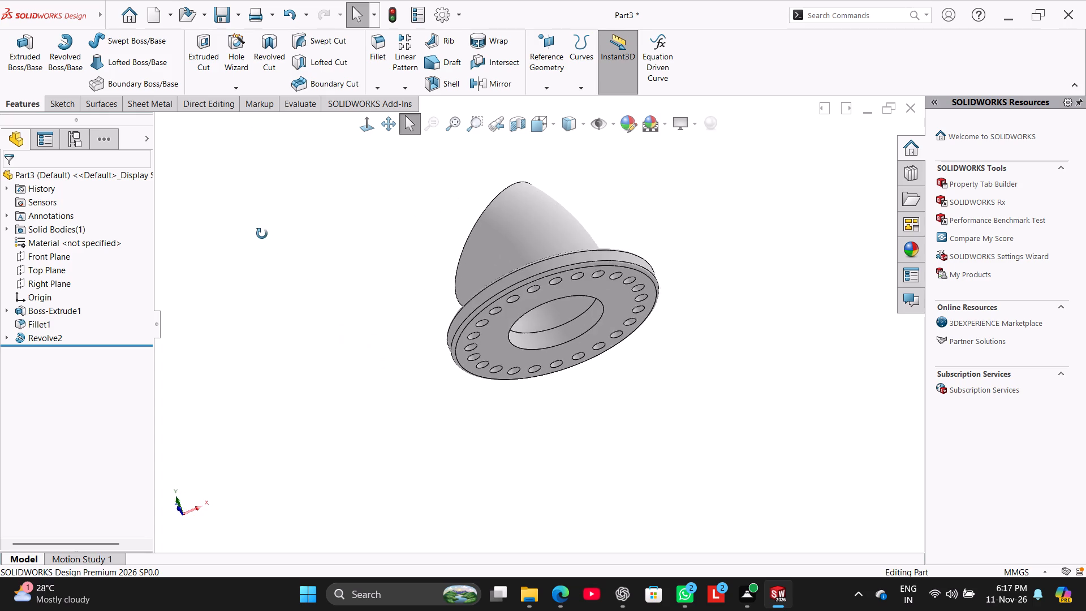
middle_drag(262, 234, 297, 269)
click(520, 123)
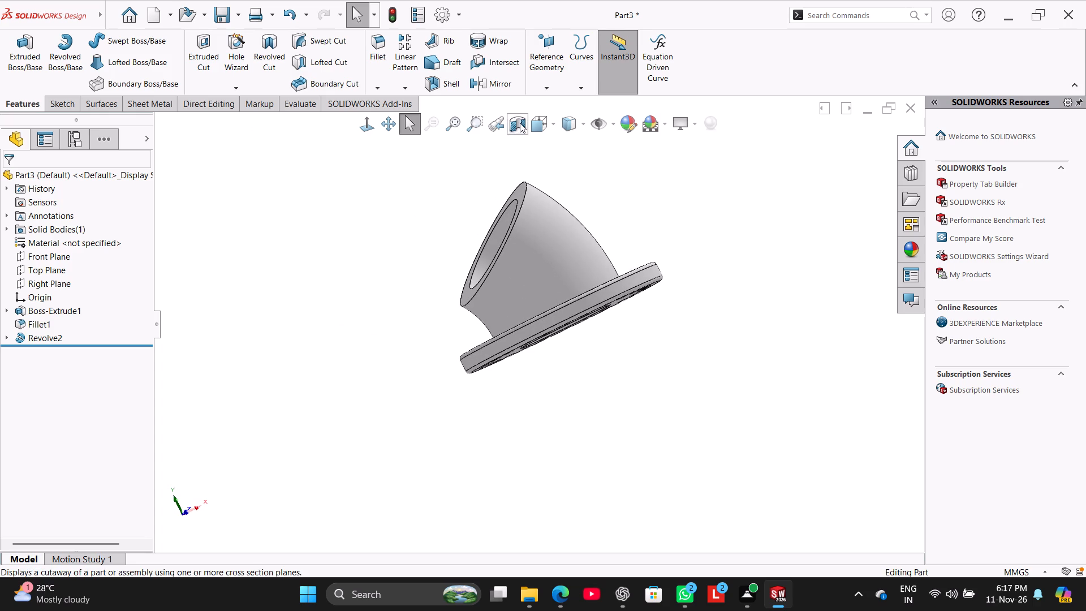
click(365, 121)
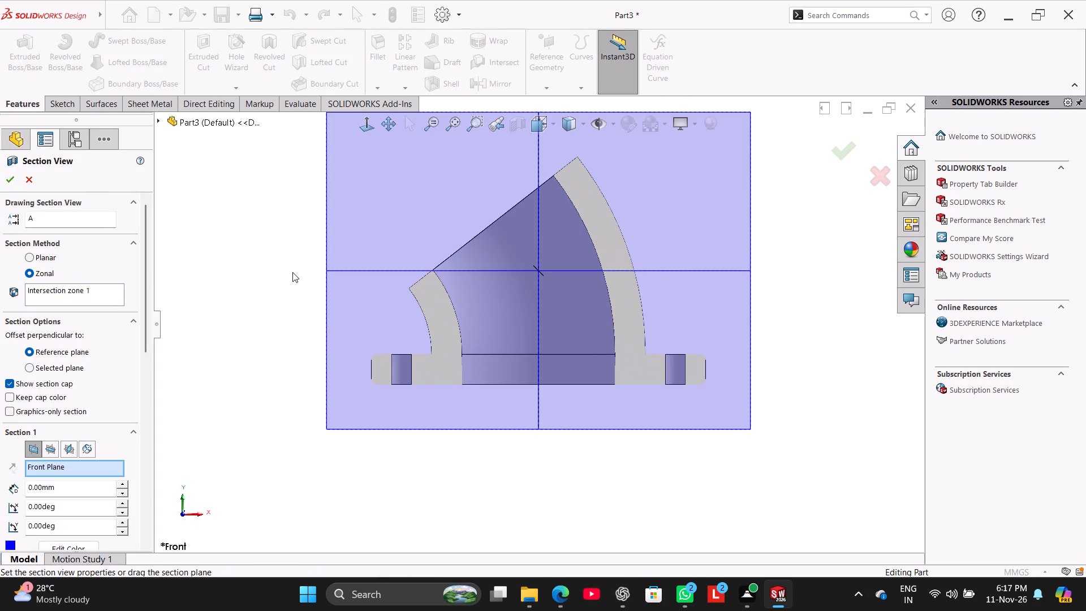
click(262, 276)
click(30, 180)
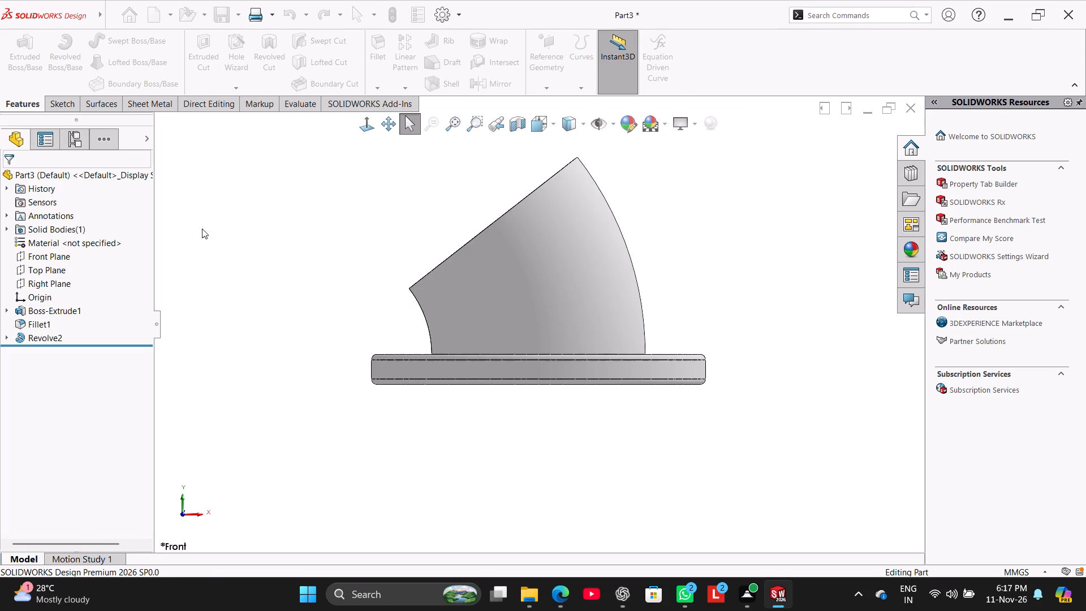
click(261, 242)
middle_drag(272, 263, 247, 135)
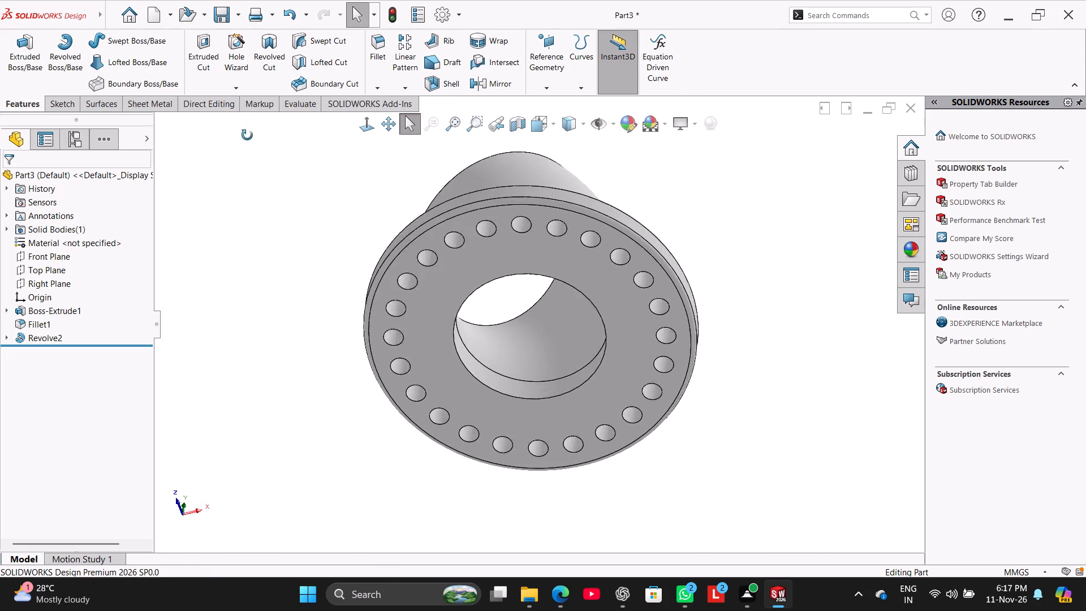
middle_drag(247, 135, 252, 308)
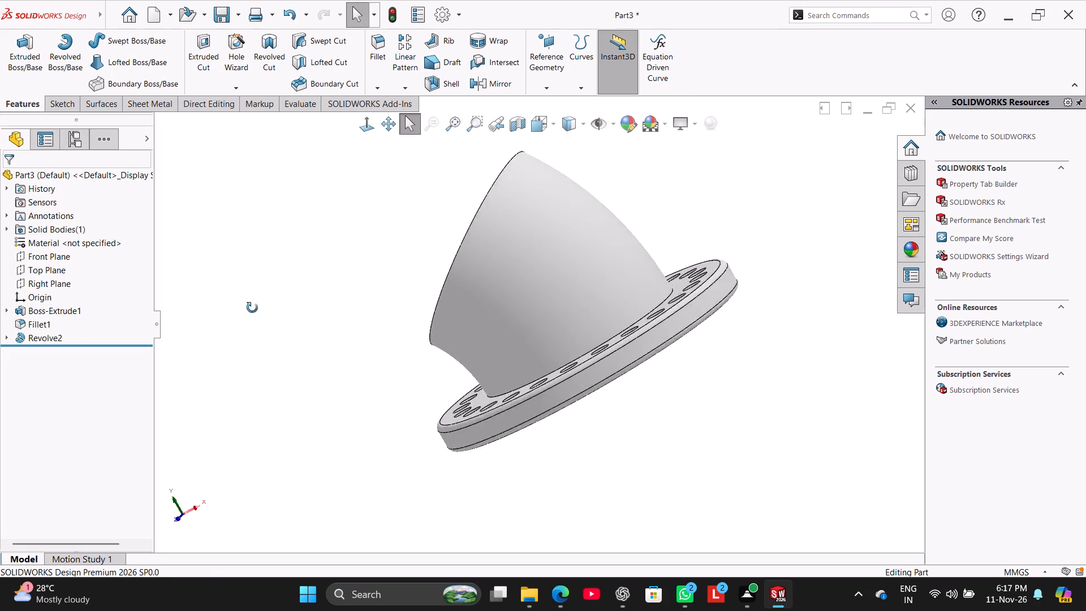
middle_drag(252, 308, 265, 344)
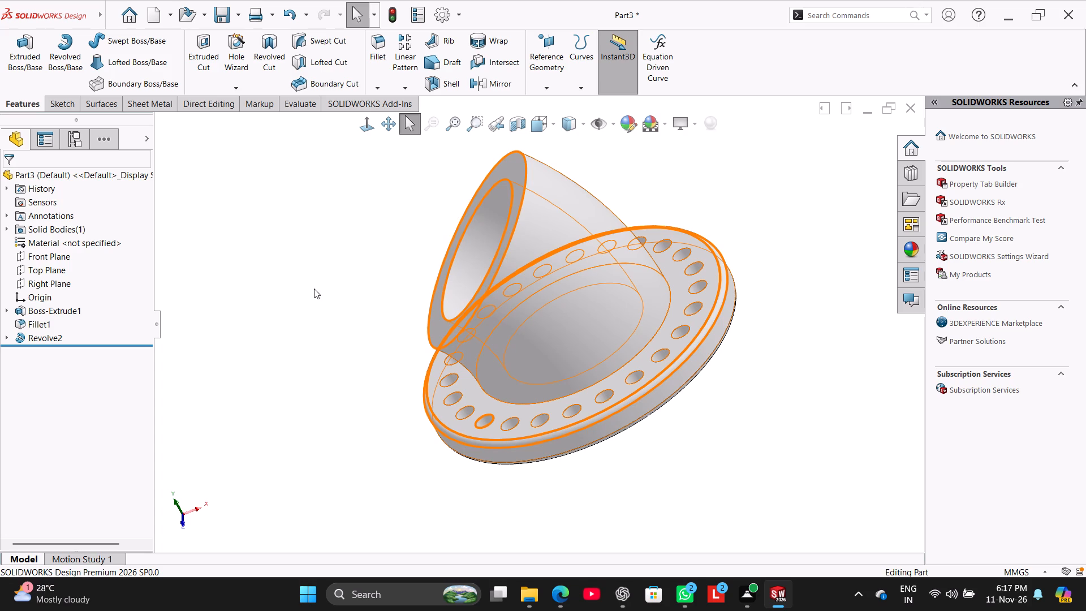
Start a sketch on the bend's angled end face and draw a circle of about 55 mm radius centred on the bore.
middle_drag(314, 289, 371, 264)
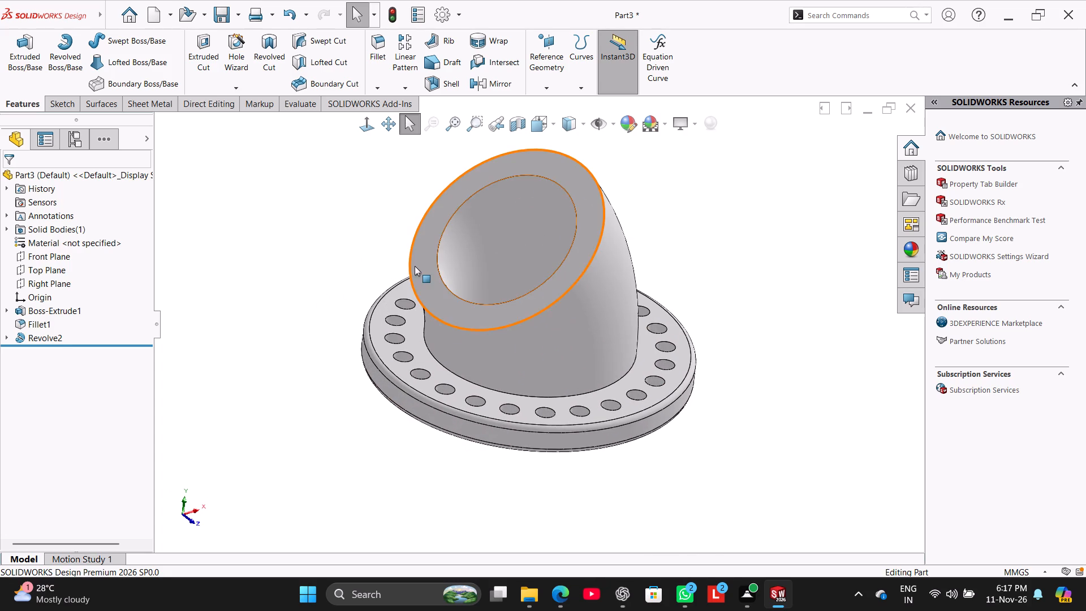
click(420, 261)
click(471, 227)
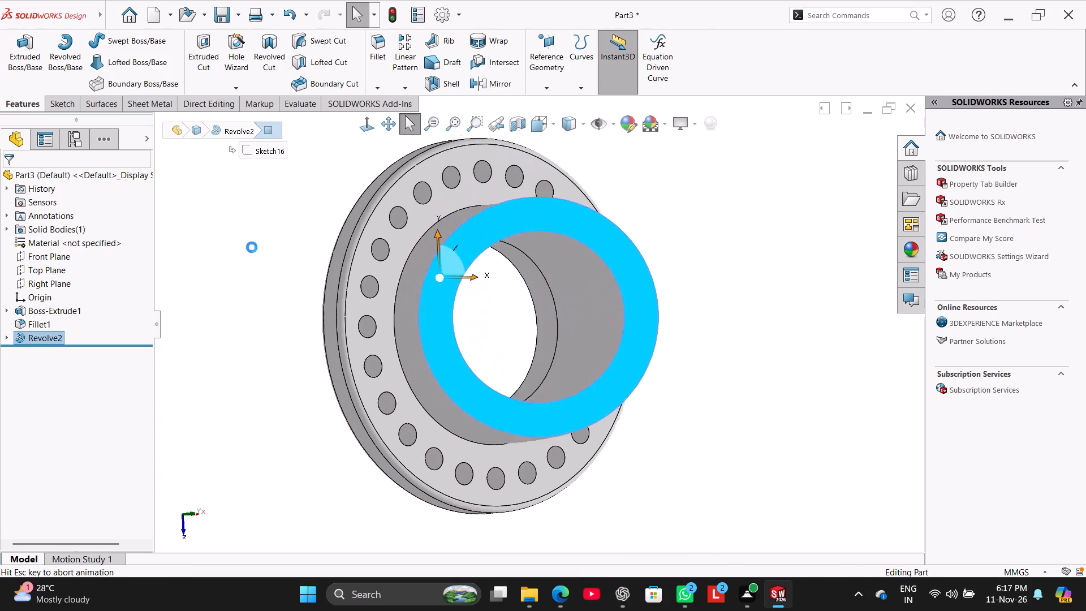
click(231, 218)
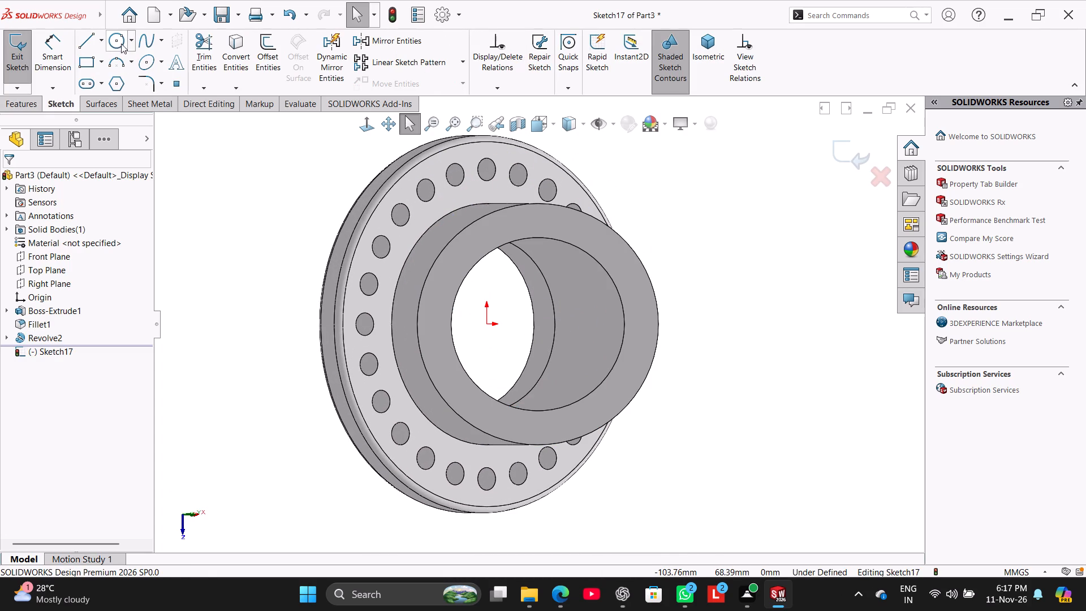
click(114, 40)
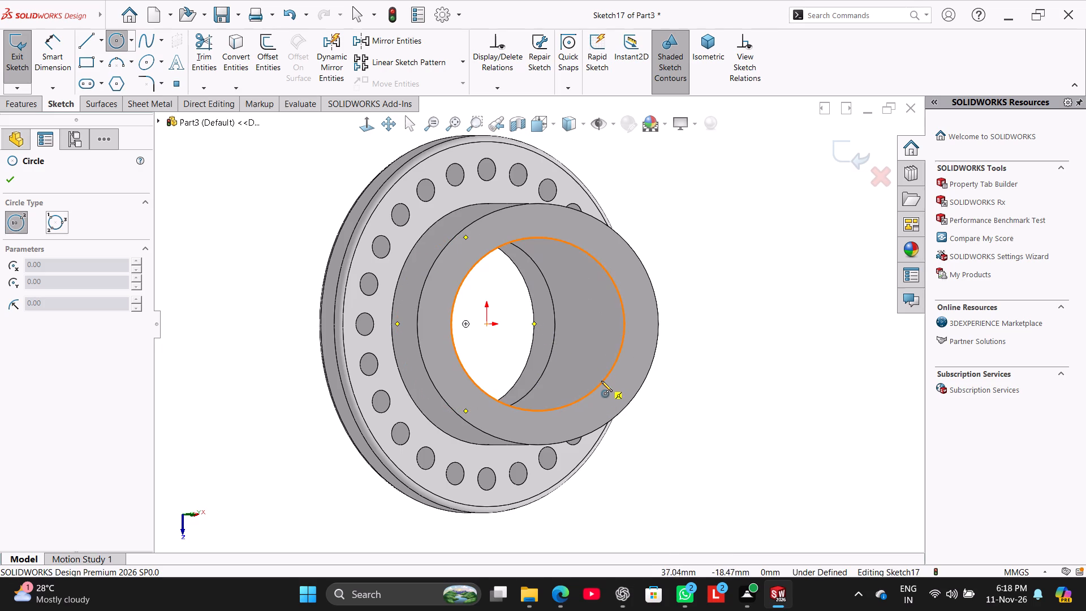
click(537, 323)
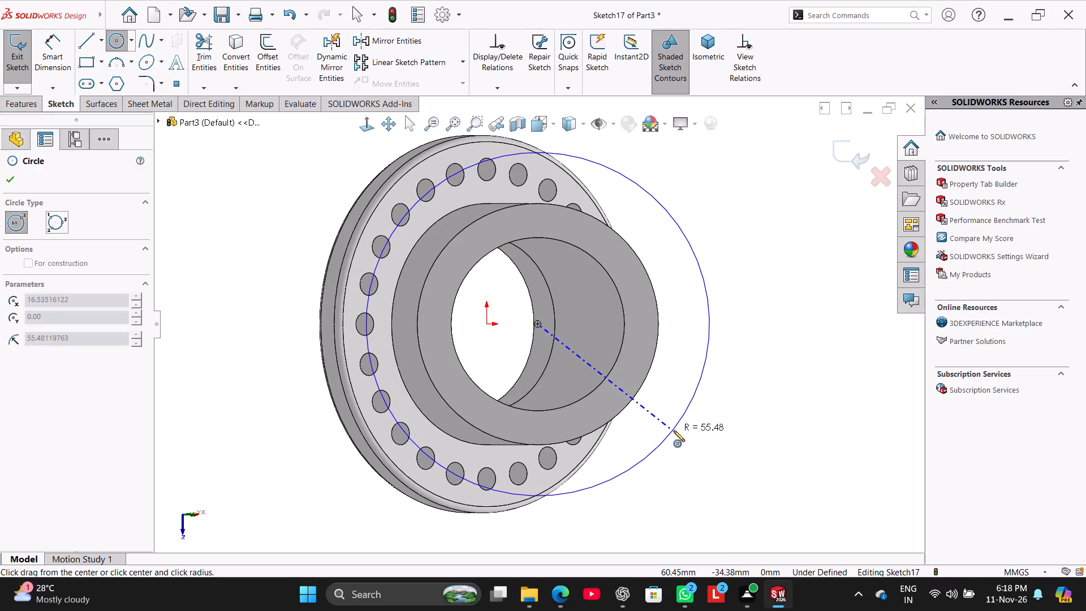
click(674, 431)
right_click(167, 287)
click(201, 298)
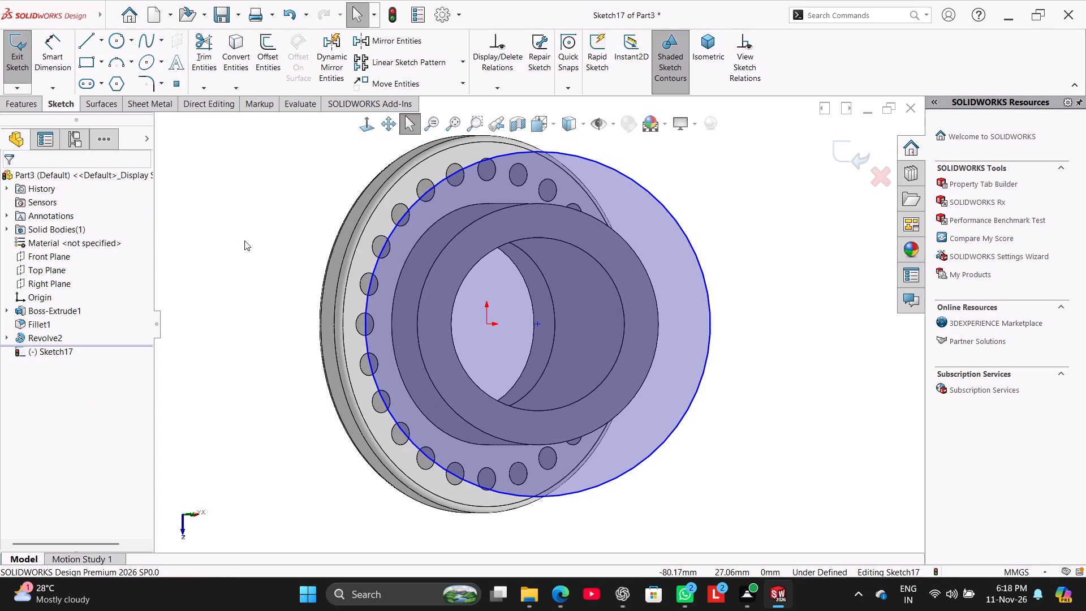
click(226, 209)
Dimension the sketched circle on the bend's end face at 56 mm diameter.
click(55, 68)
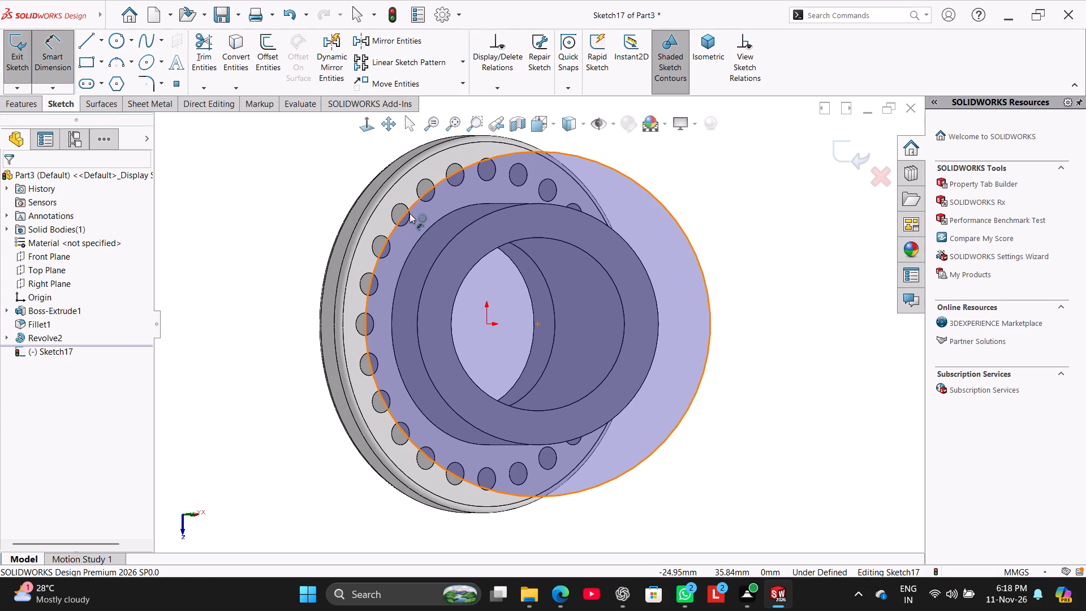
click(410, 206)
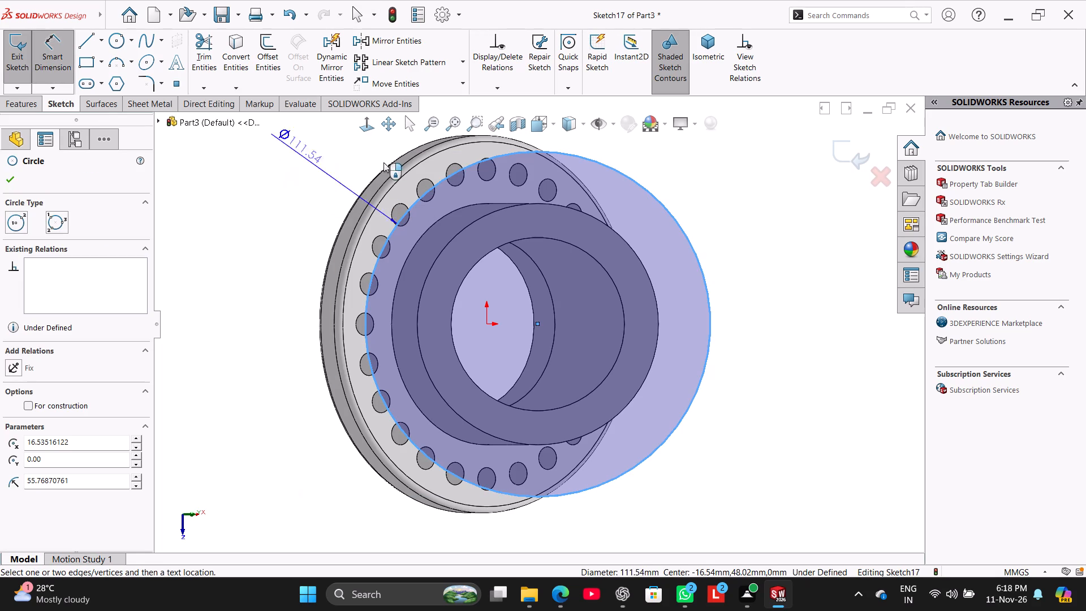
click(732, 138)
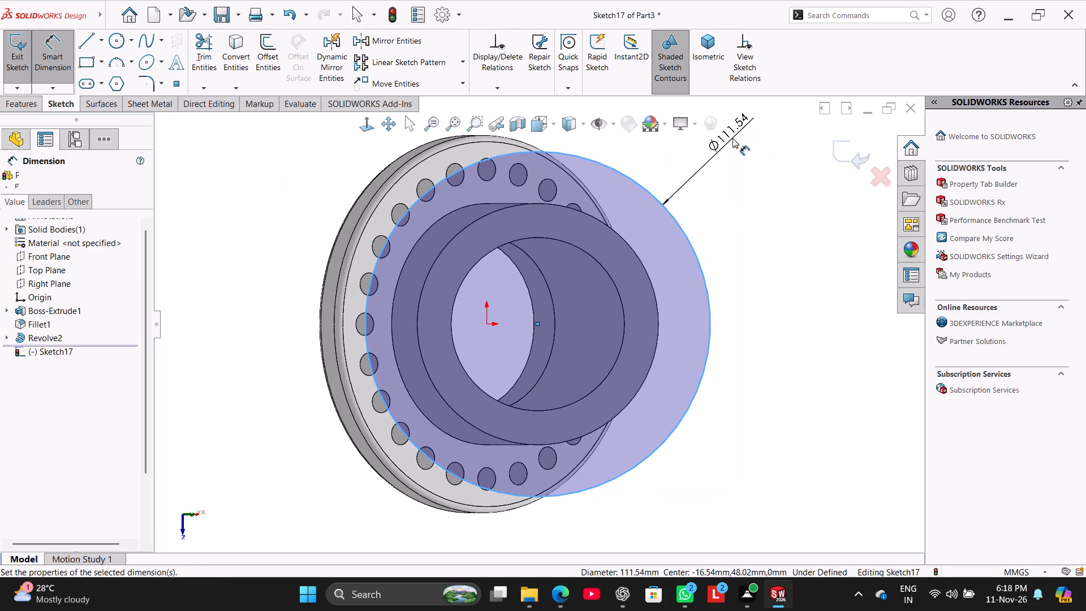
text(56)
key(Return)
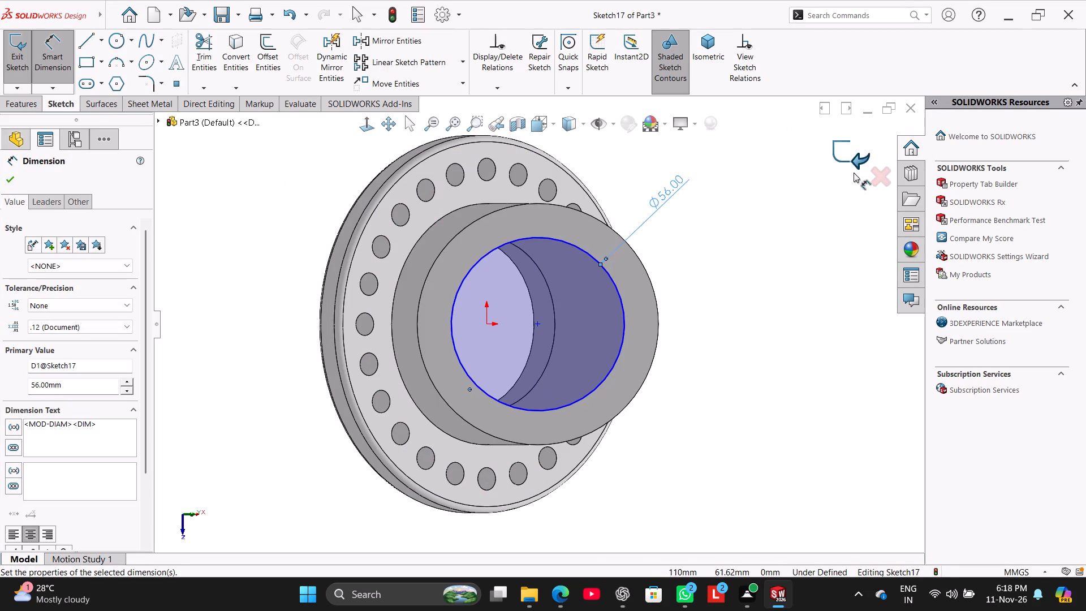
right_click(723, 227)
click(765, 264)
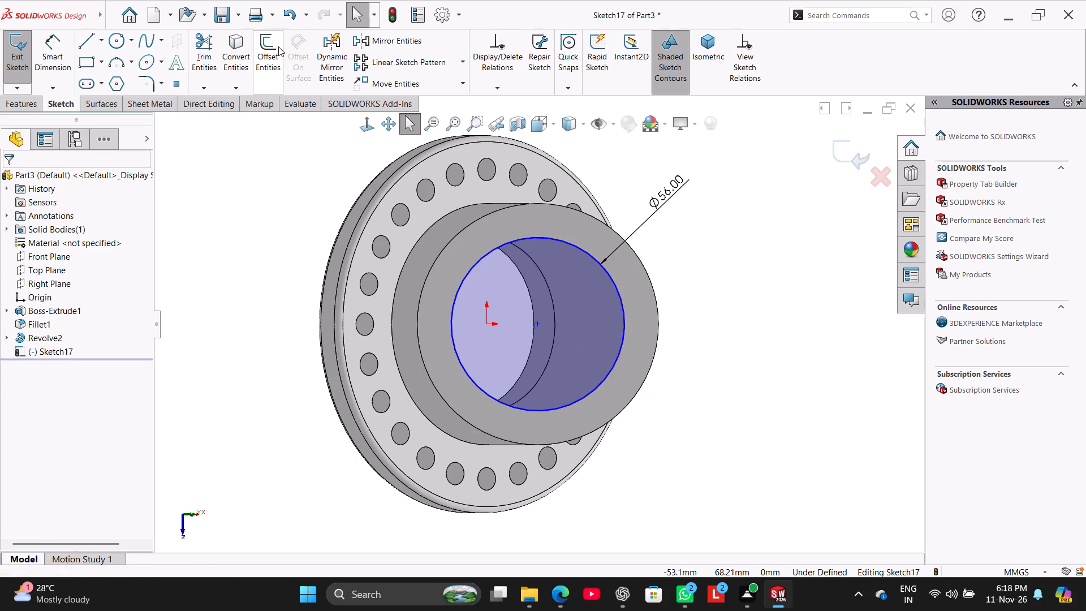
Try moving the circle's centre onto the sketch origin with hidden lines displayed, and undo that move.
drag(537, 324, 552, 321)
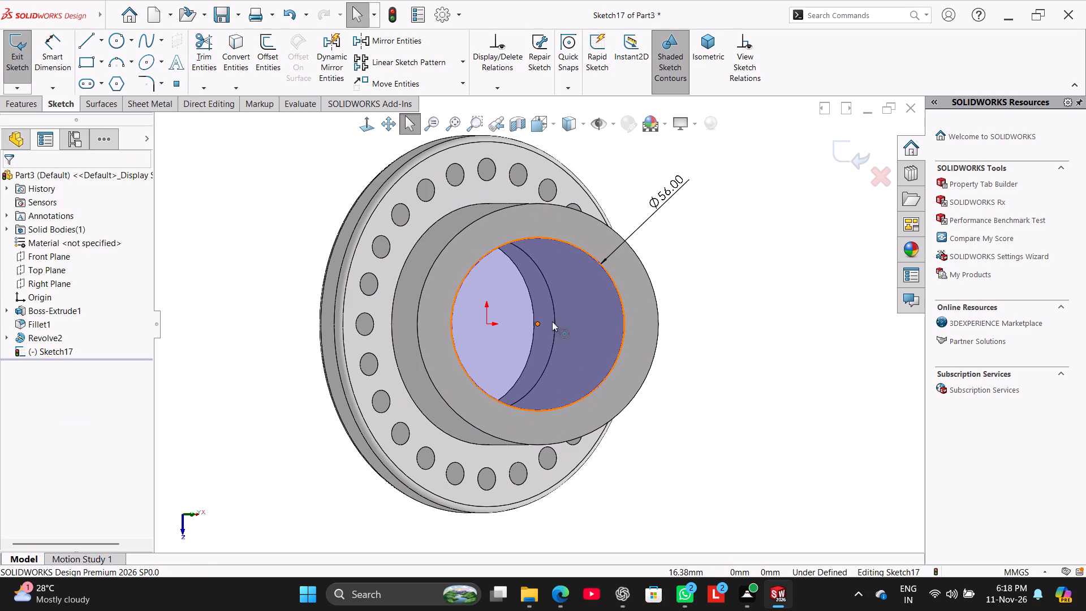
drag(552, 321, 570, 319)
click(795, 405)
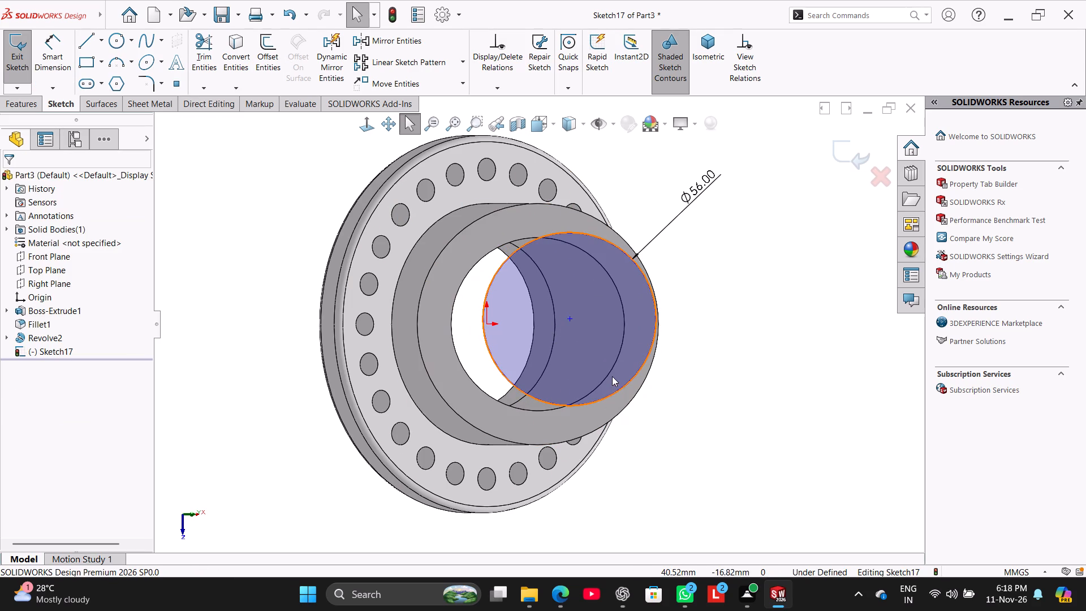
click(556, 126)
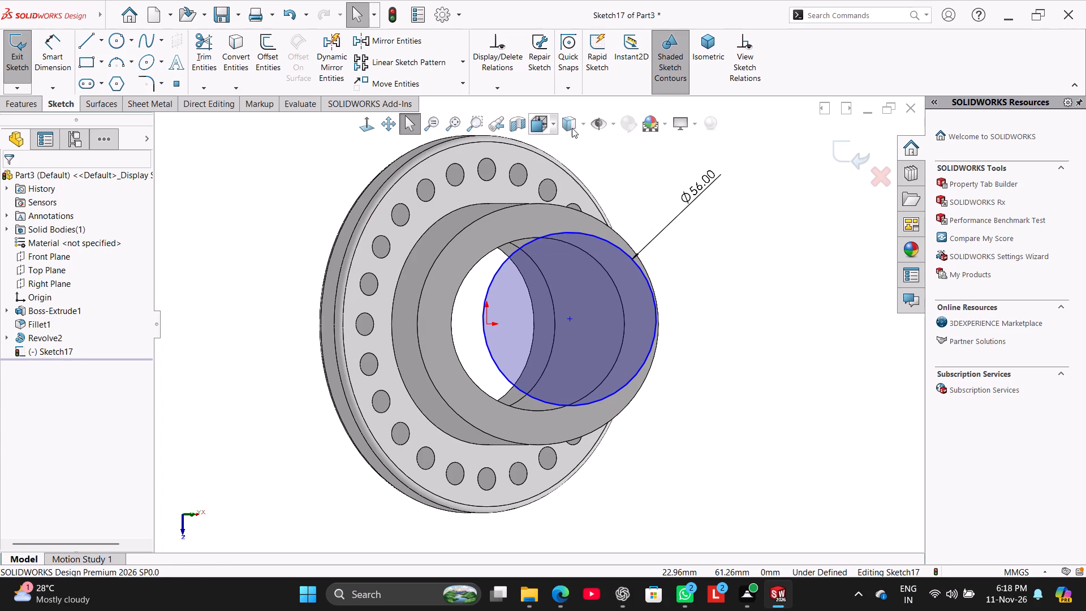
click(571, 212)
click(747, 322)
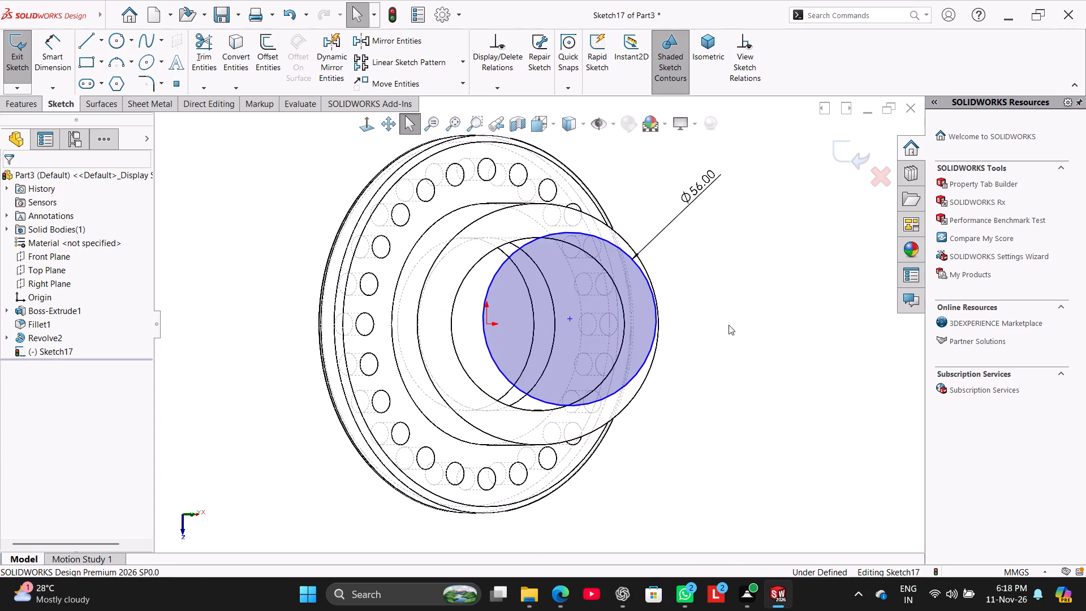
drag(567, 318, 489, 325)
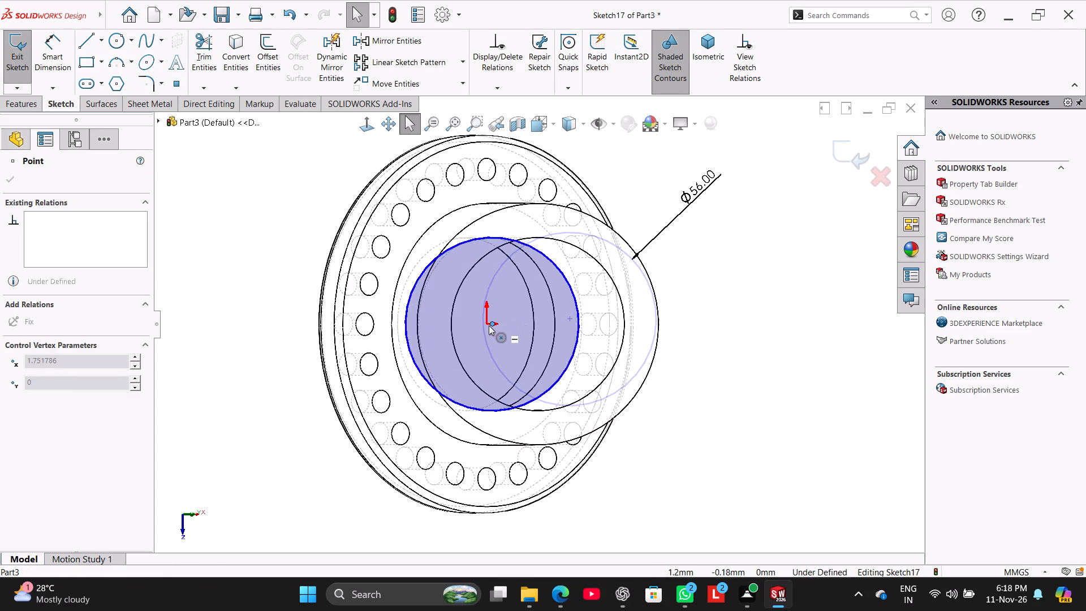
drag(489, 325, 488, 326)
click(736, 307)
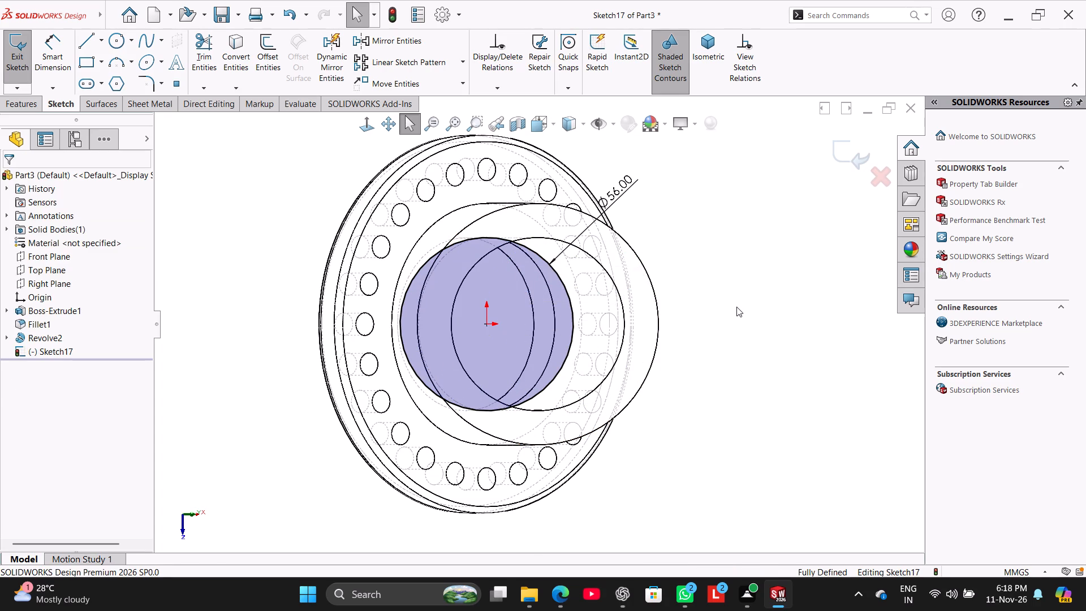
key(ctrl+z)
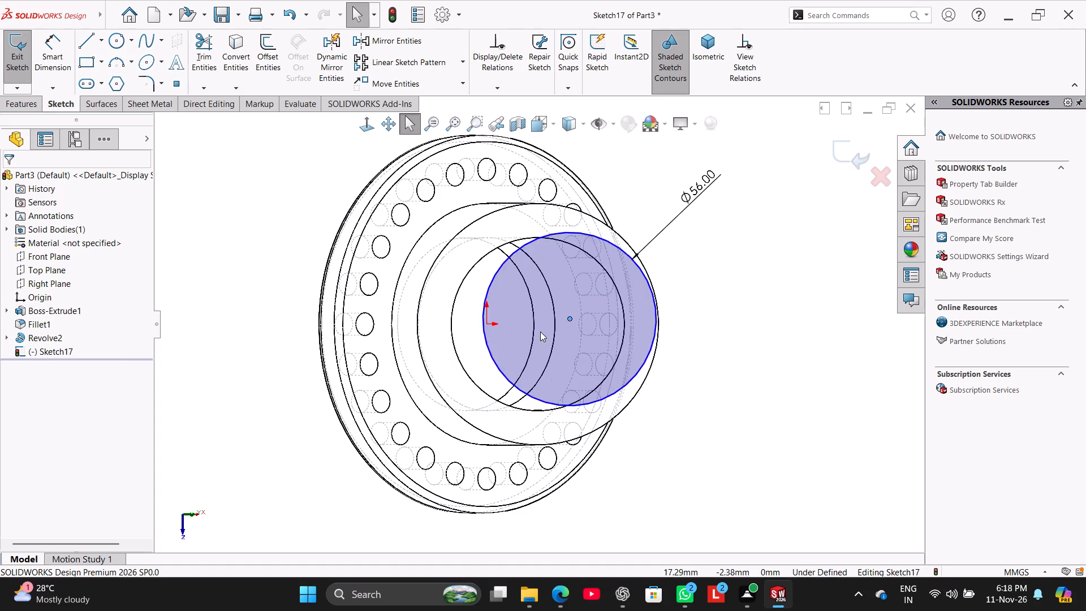
Pull the 56 mm circle clear of the bend and delete it together with its diameter dimension.
click(759, 350)
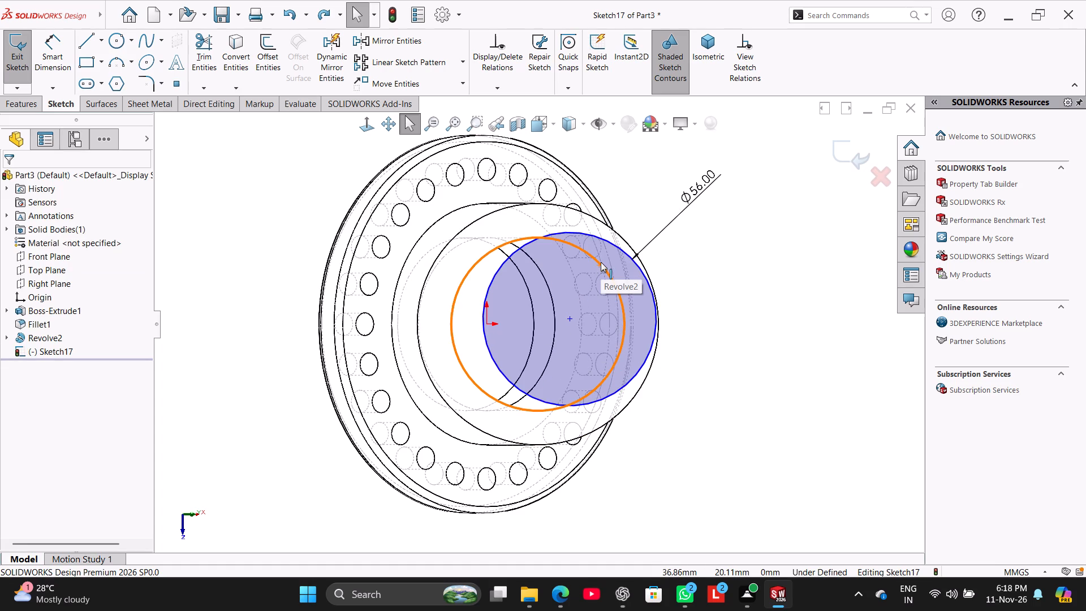
drag(570, 320, 581, 347)
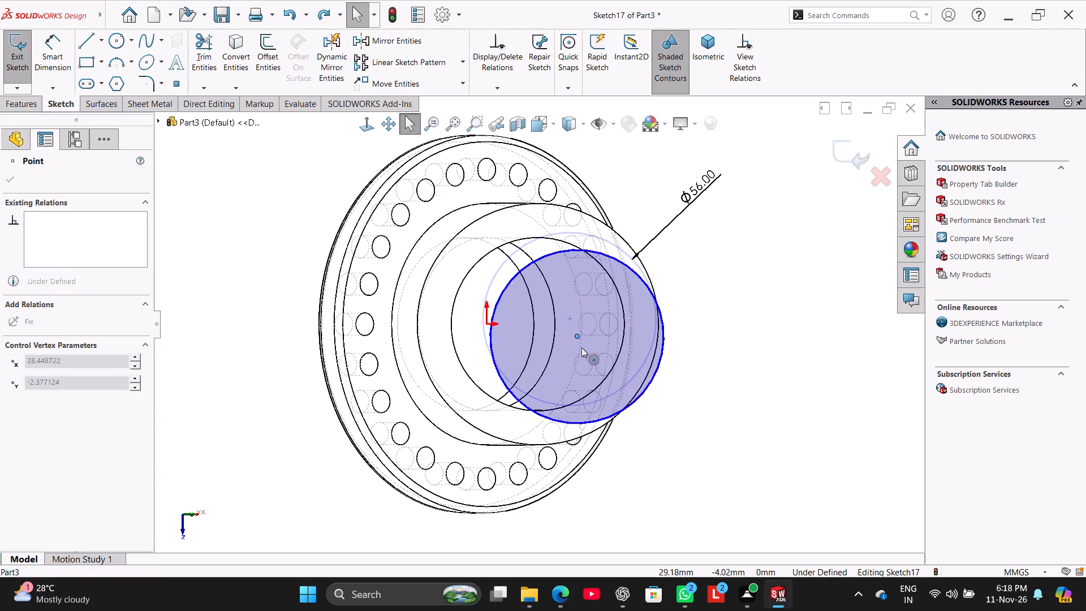
drag(581, 347, 596, 389)
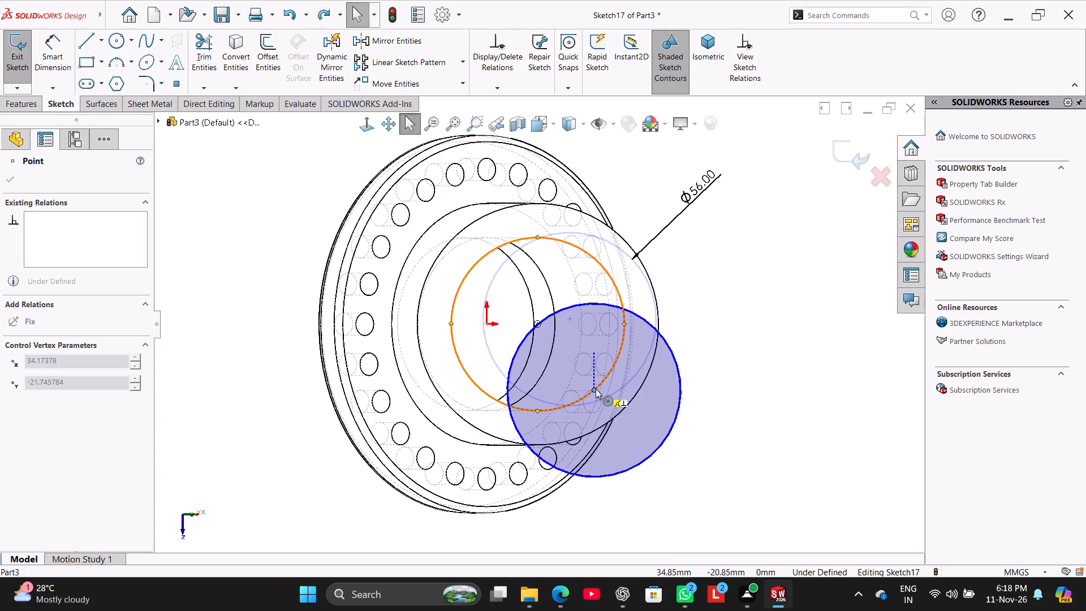
drag(596, 389, 541, 325)
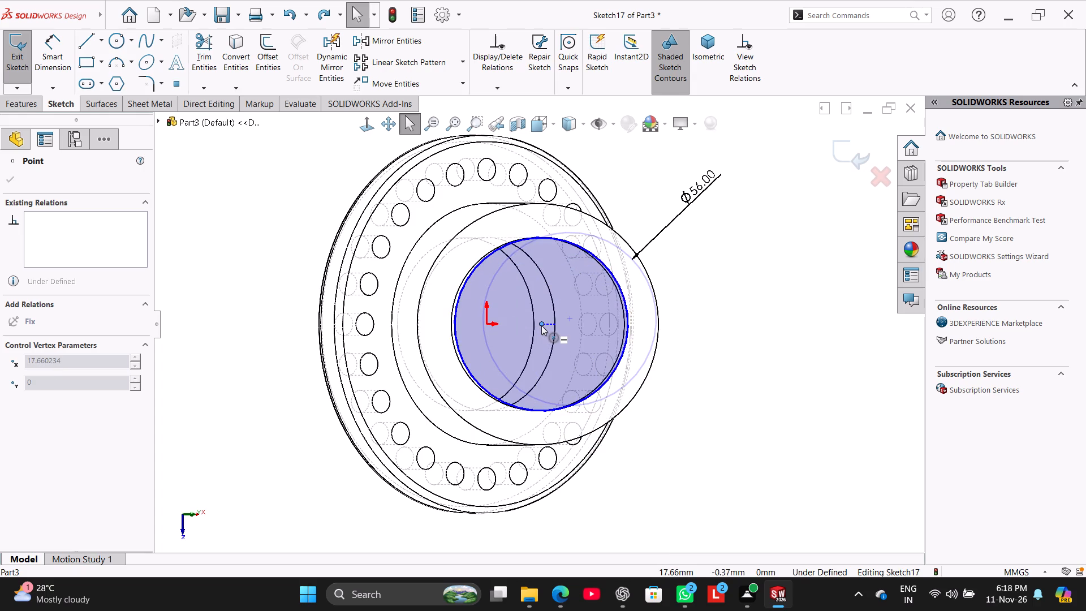
drag(541, 325, 711, 271)
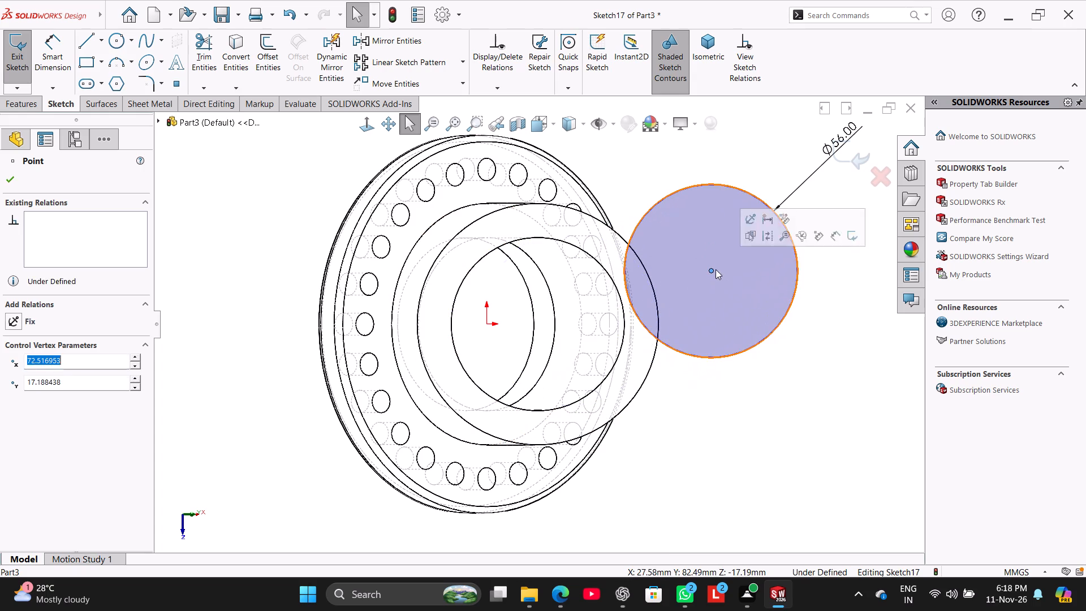
right_click(716, 269)
click(749, 437)
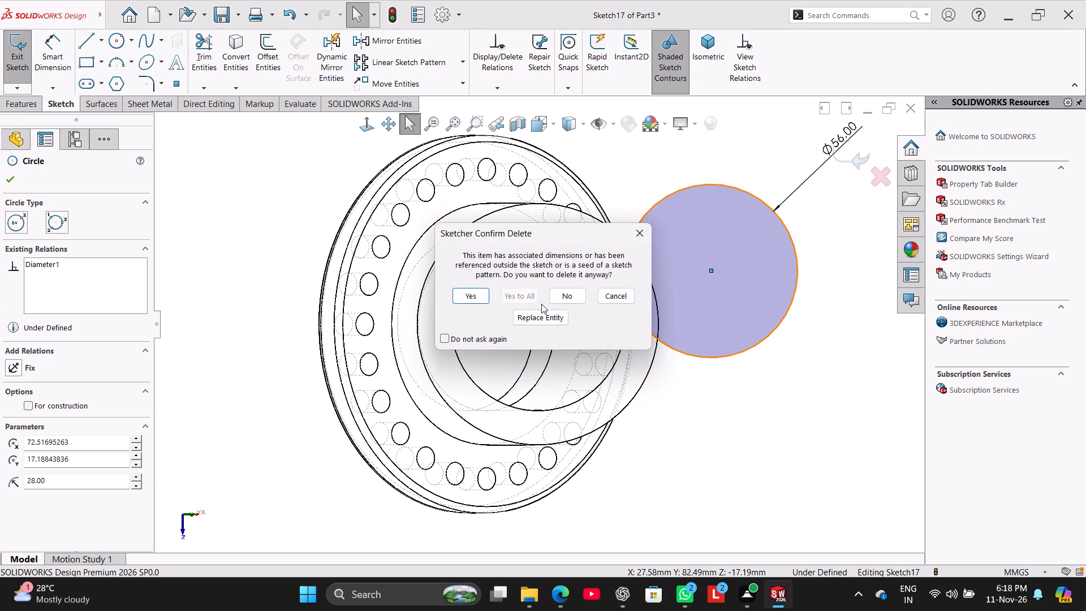
click(476, 295)
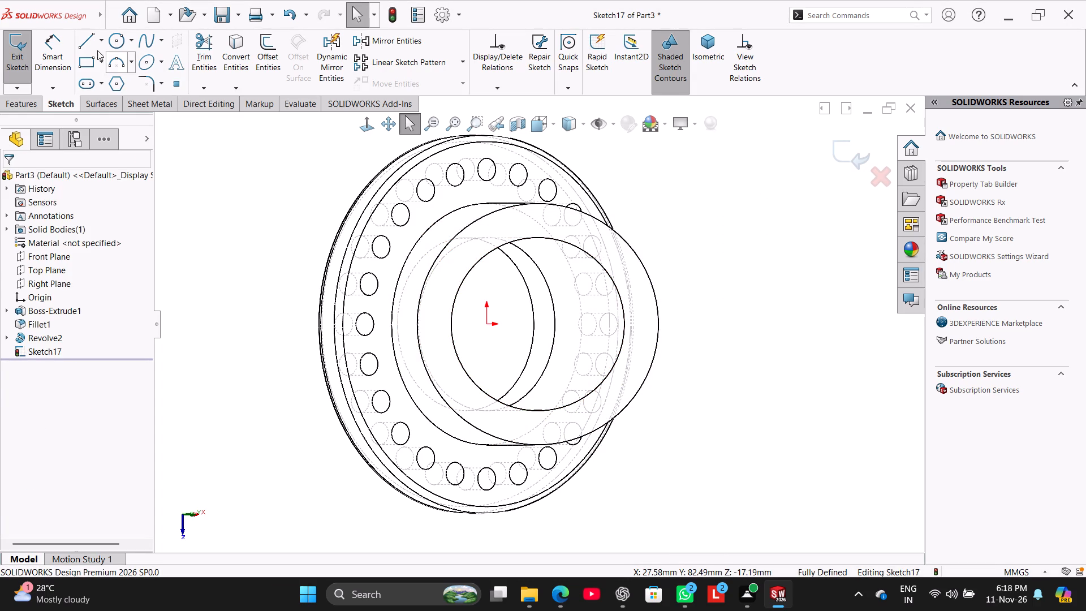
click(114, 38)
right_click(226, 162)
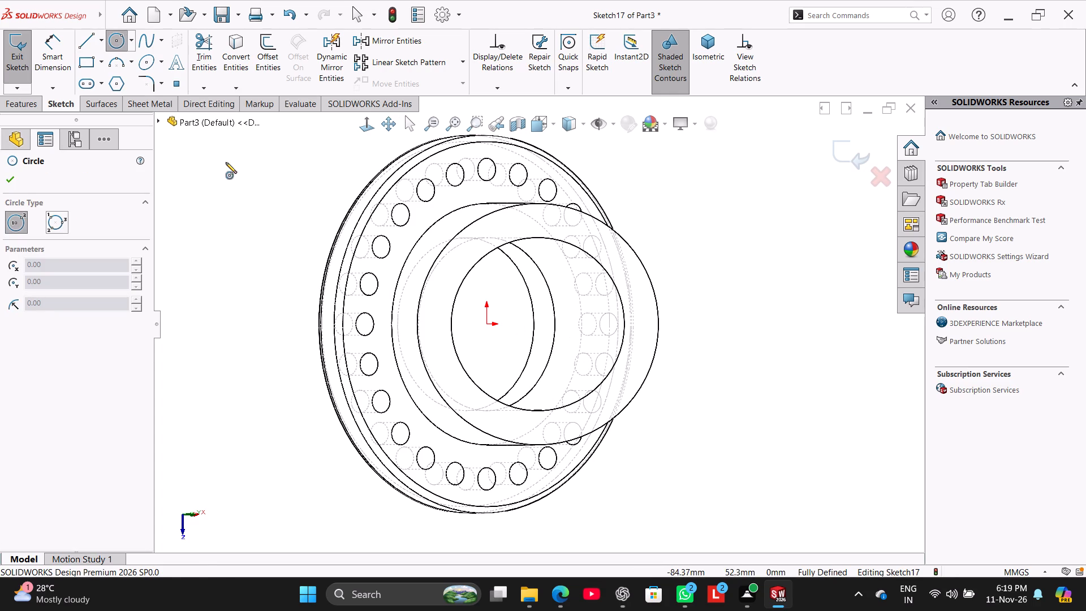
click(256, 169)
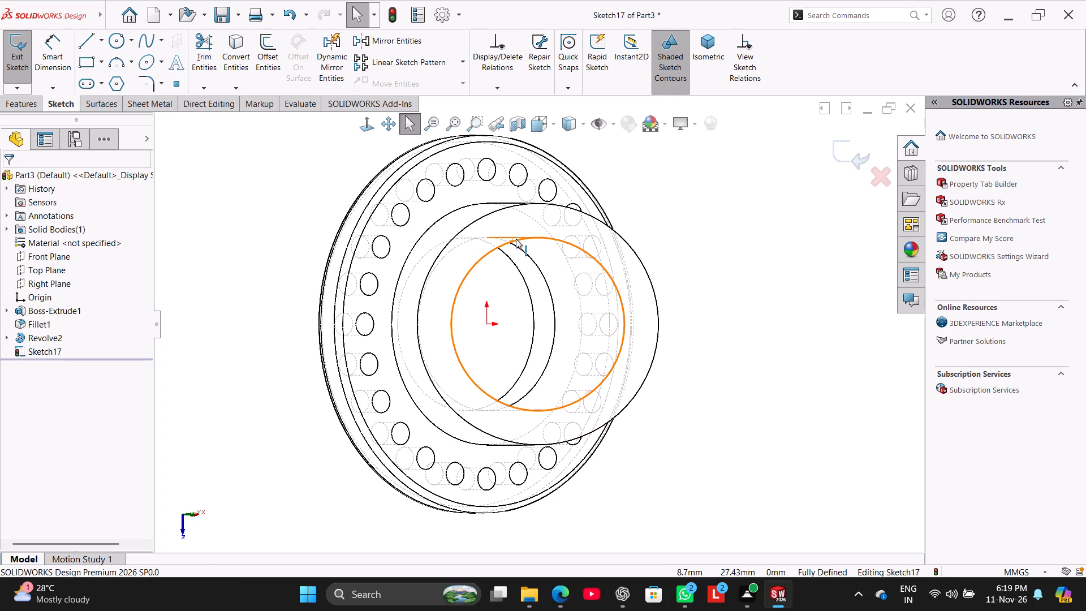
Convert the inner bore edge of the bend's end face into a sketch circle.
click(523, 239)
click(247, 58)
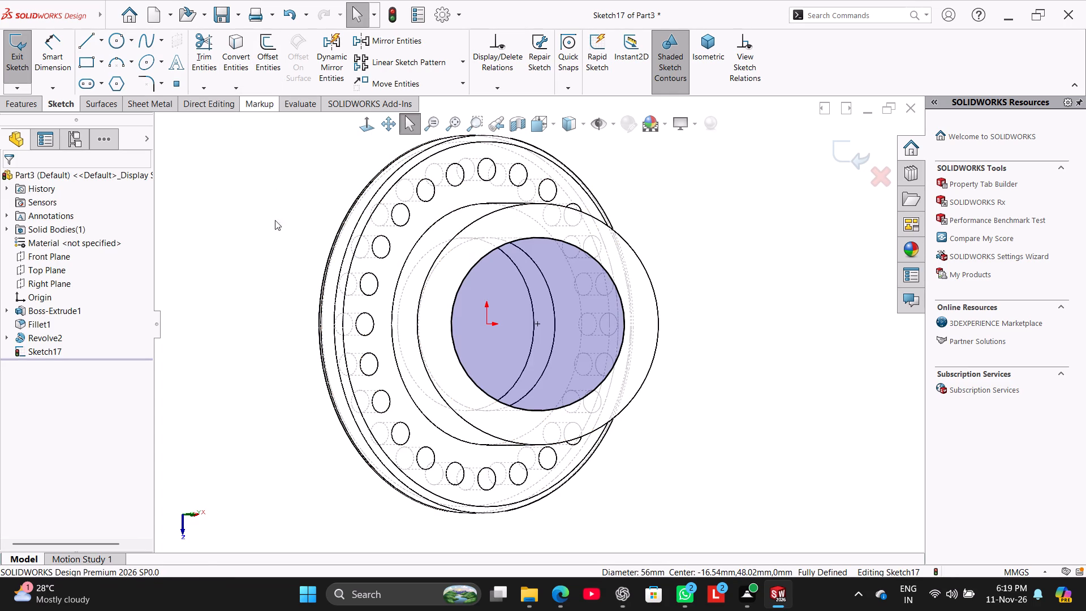
click(213, 208)
Set the model's display style back to Shaded With Edges.
click(588, 124)
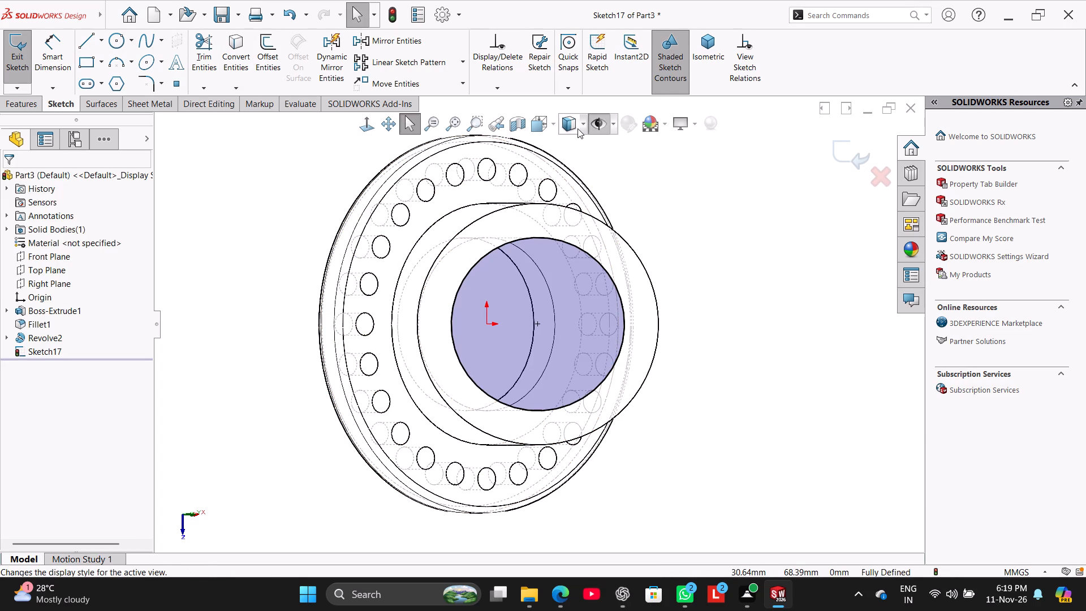
click(578, 128)
click(580, 140)
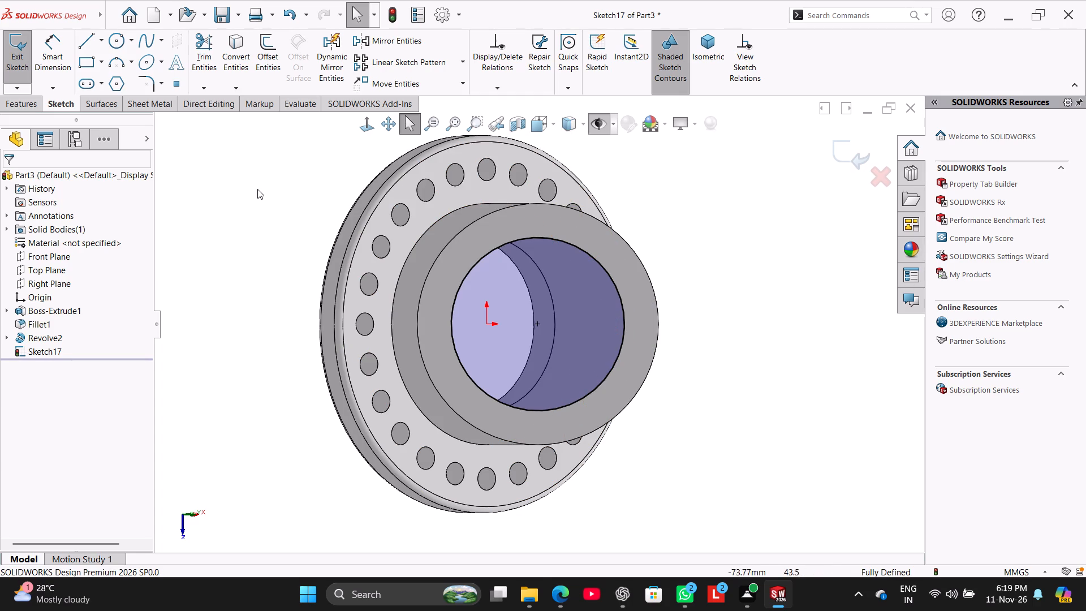
Offset the converted bore circle 33 mm outward with Add dimensions on to form the flange's outer circle.
click(261, 57)
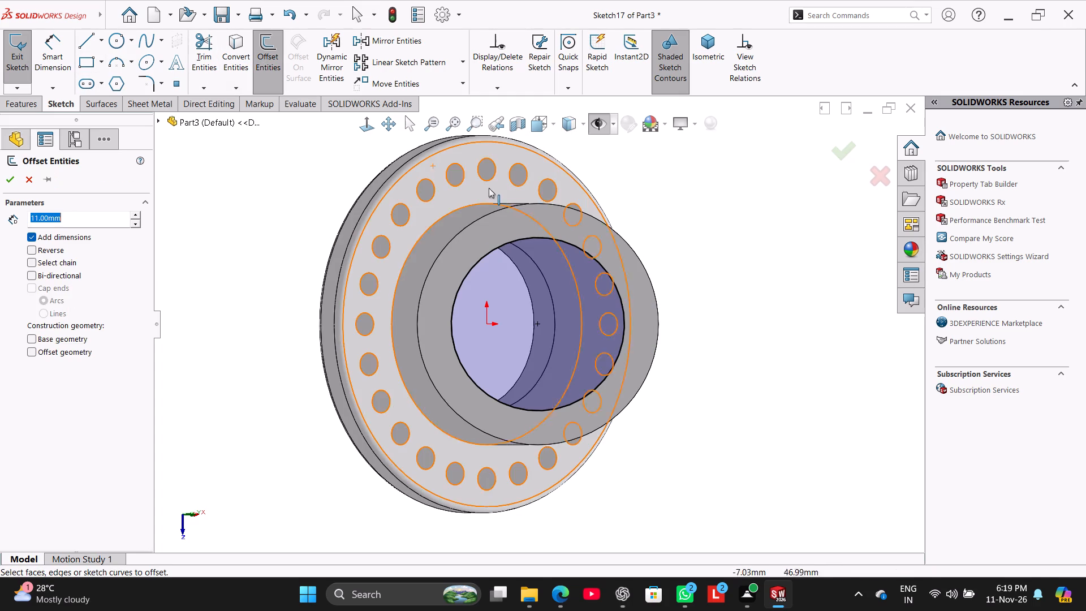
click(564, 239)
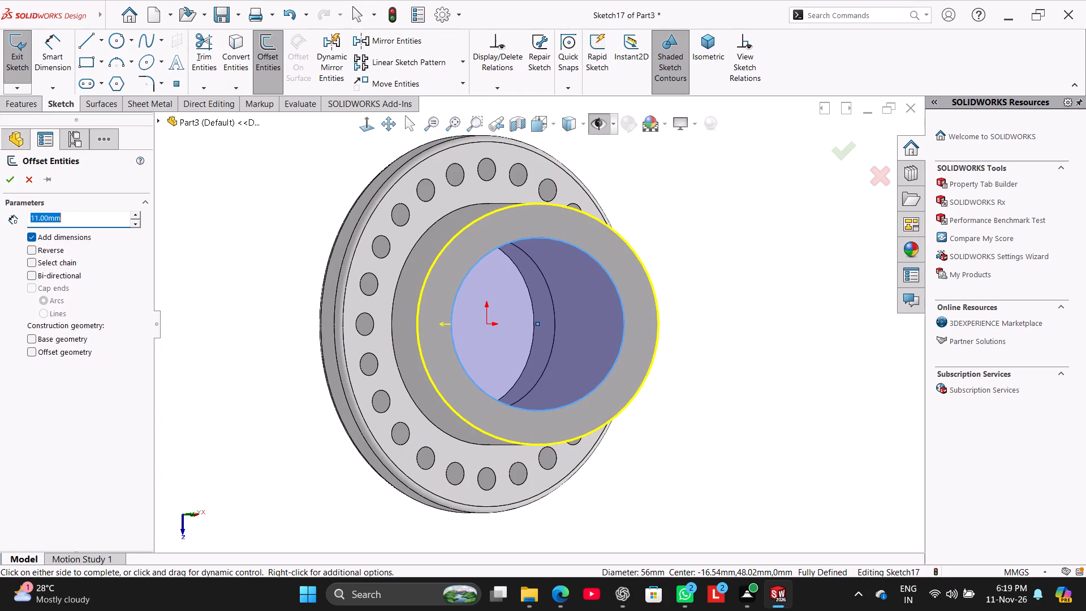
double_click(91, 224)
text(33)
key(Return)
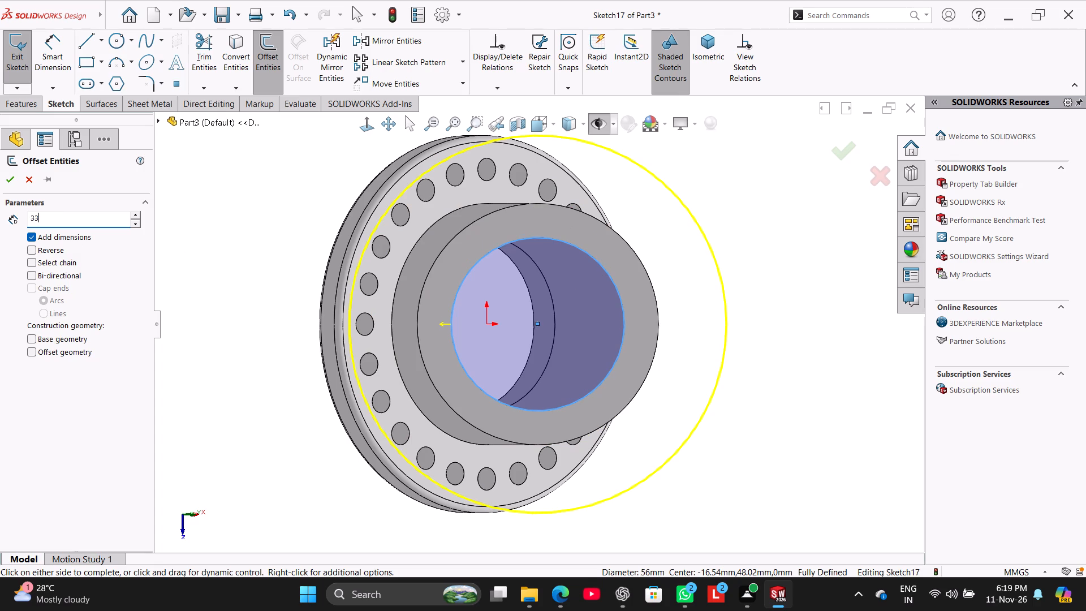
click(14, 181)
click(208, 195)
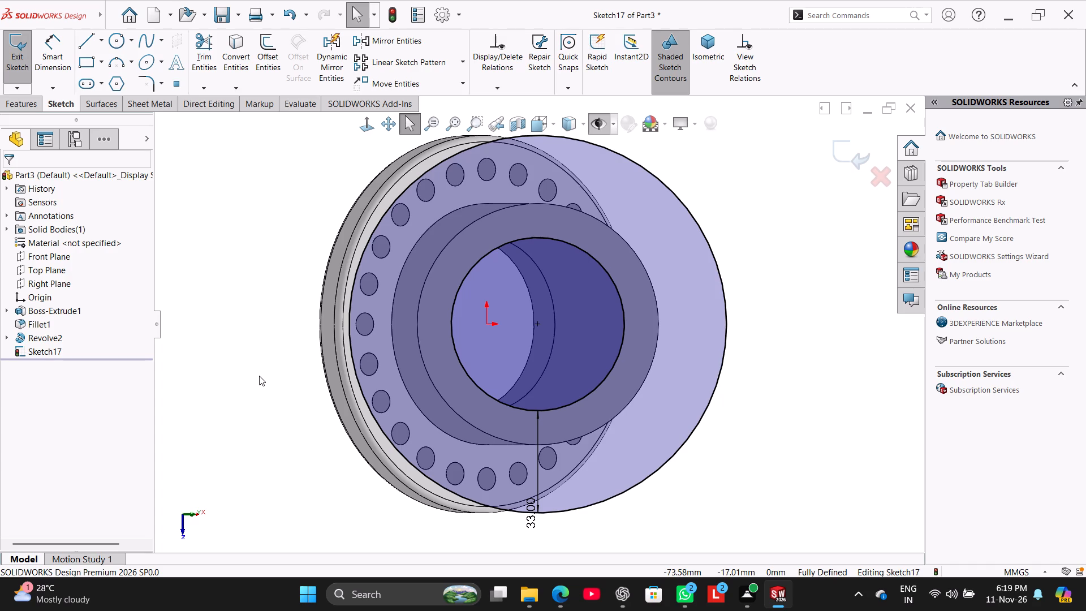
Extrude the flange ring sketch 11 mm outward from the bend's angled end face, with Merge result on.
middle_drag(262, 402, 212, 215)
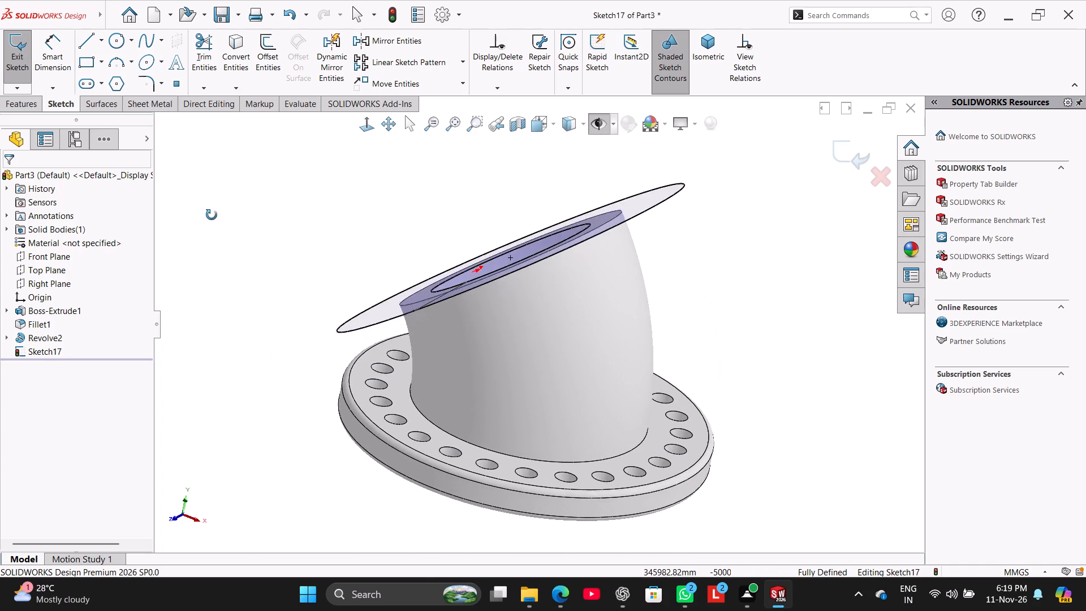
middle_drag(212, 215, 222, 206)
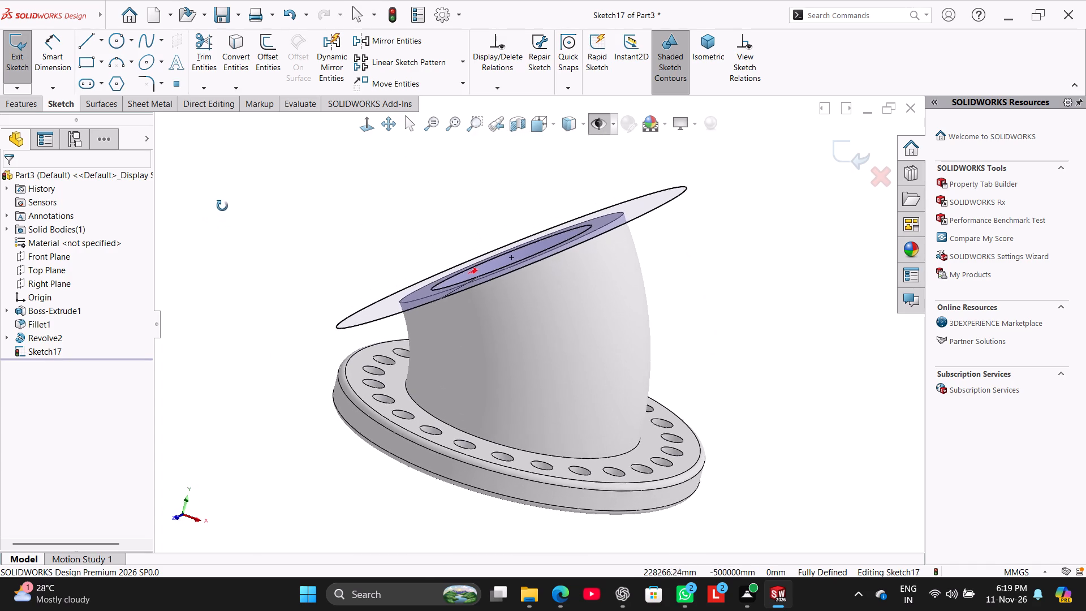
middle_drag(222, 206, 240, 229)
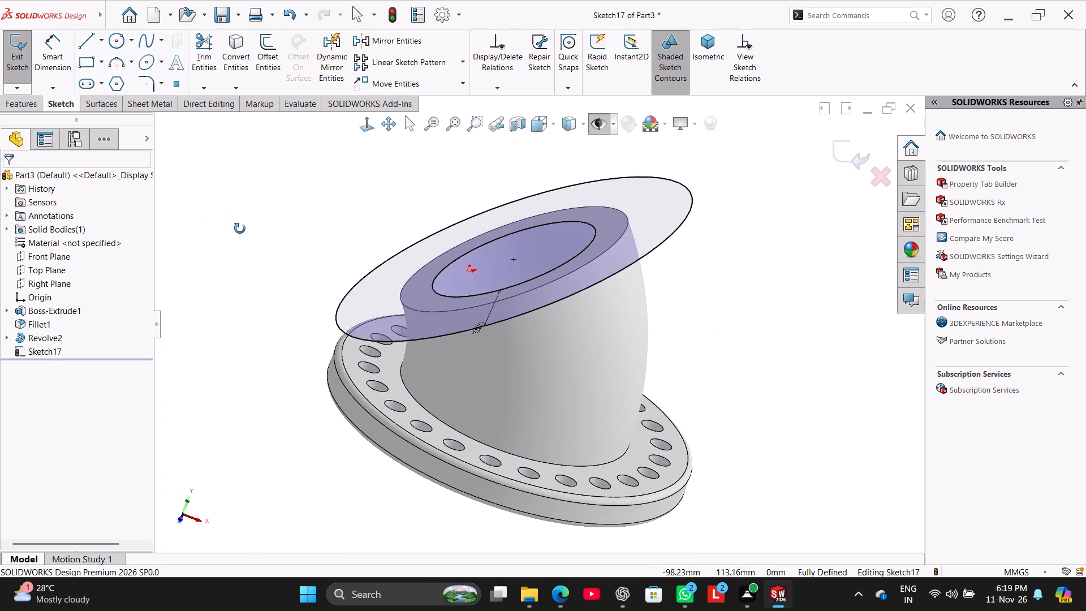
middle_drag(240, 229, 225, 213)
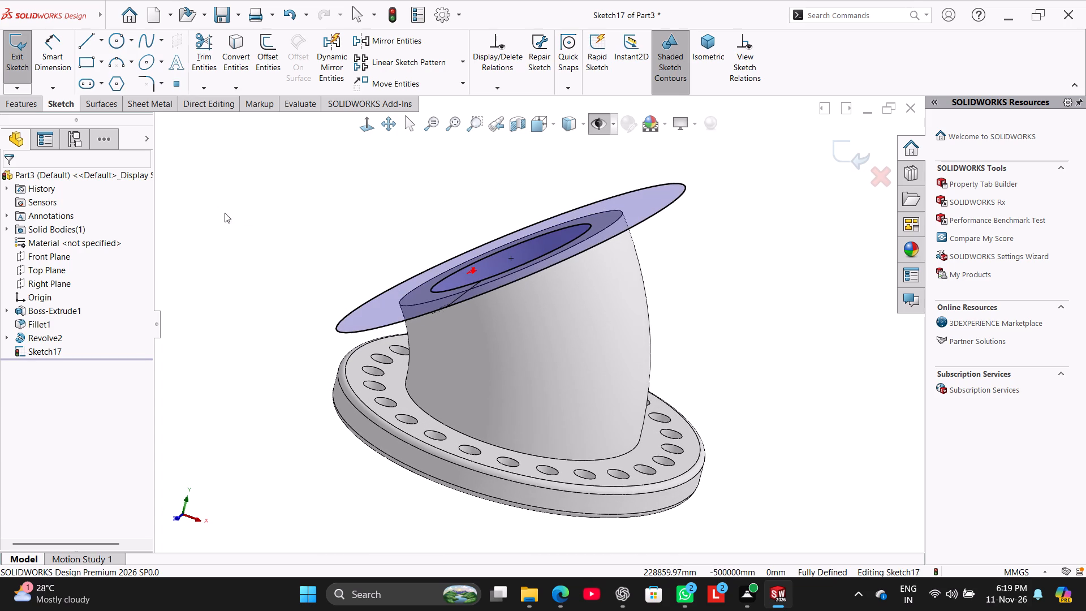
click(28, 104)
click(24, 70)
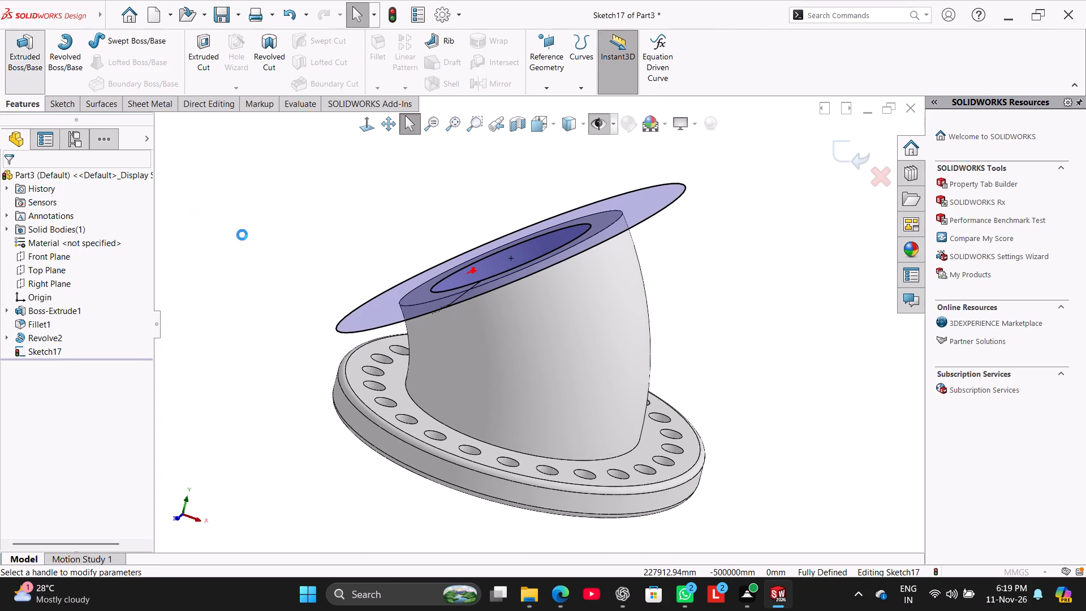
middle_drag(252, 252, 247, 257)
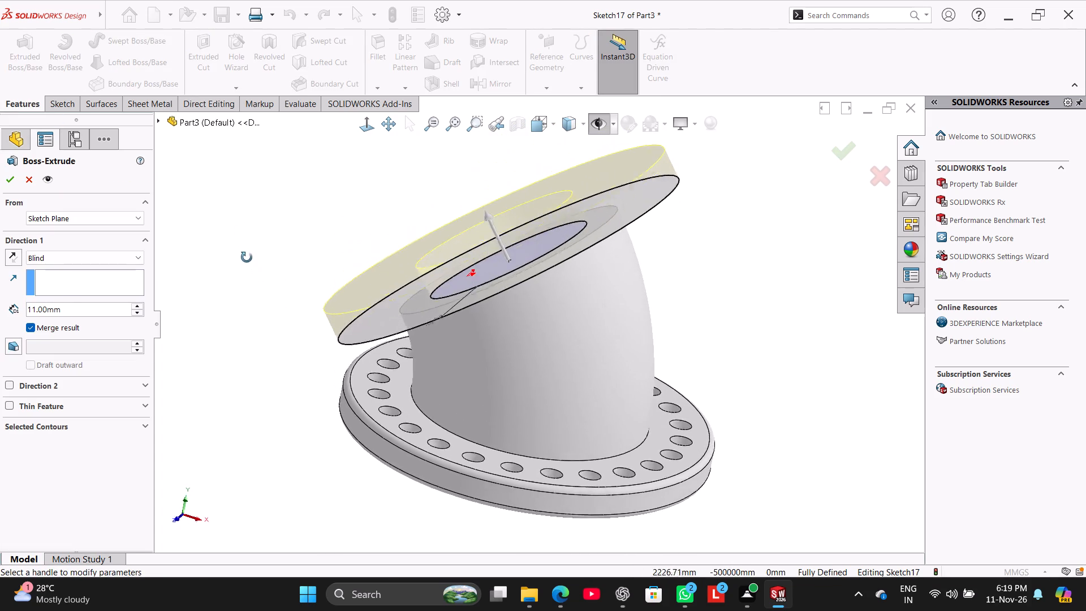
middle_drag(247, 257, 250, 259)
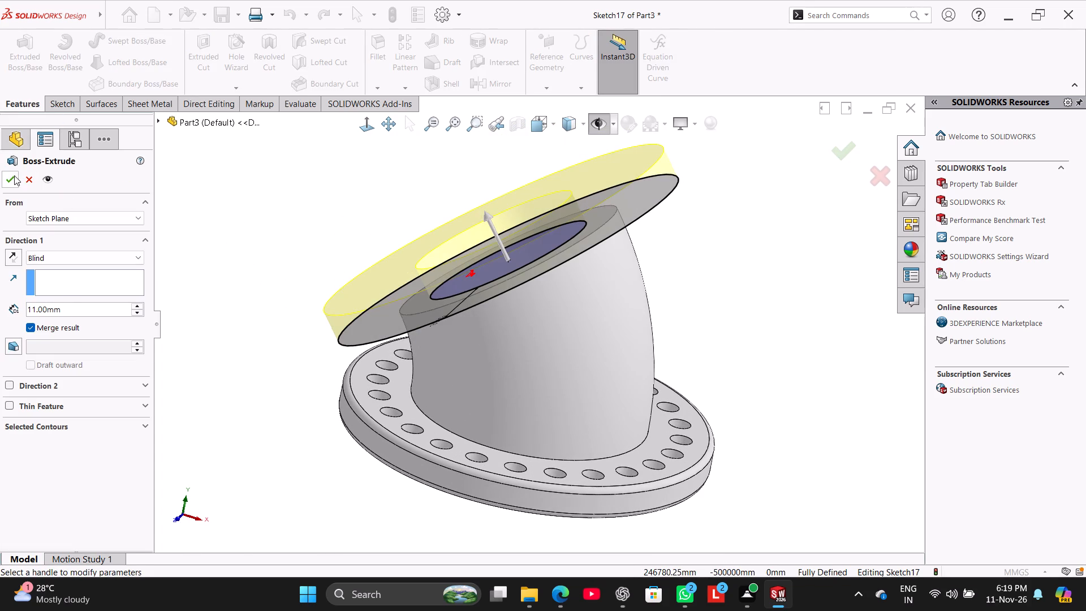
click(13, 175)
click(269, 194)
Inspect the new angled flange from several directions, including a Front Plane section and the front view.
middle_drag(281, 207, 333, 251)
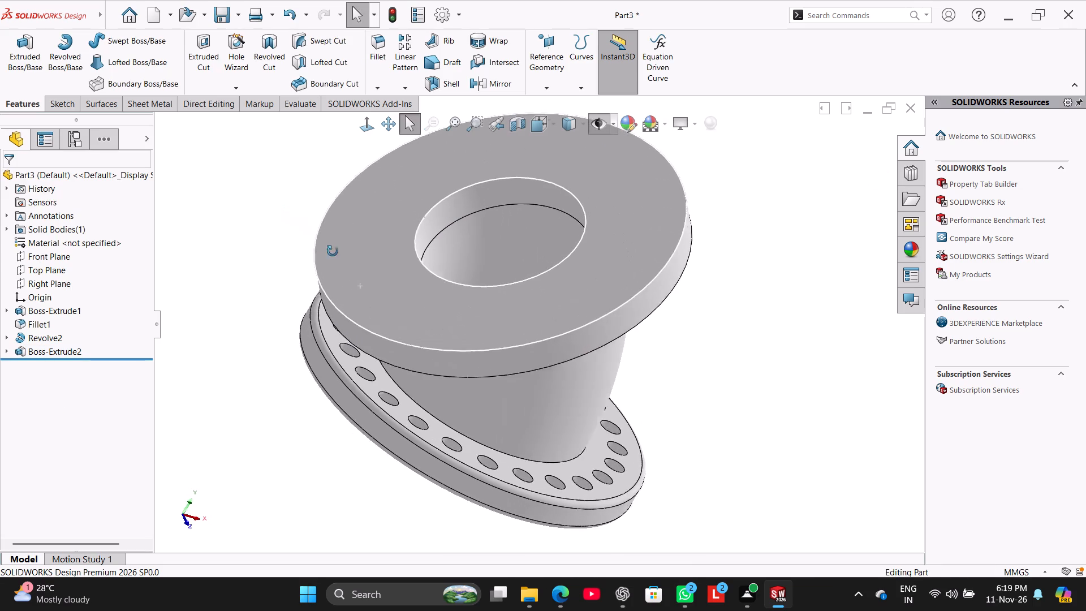
middle_drag(333, 251, 149, 83)
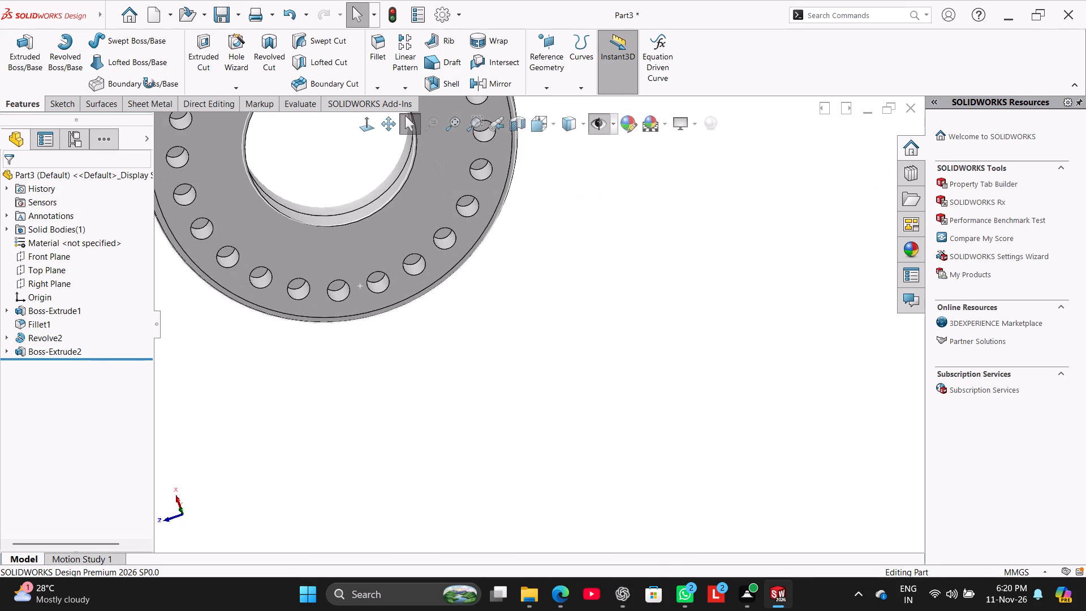
middle_drag(149, 83, 288, 188)
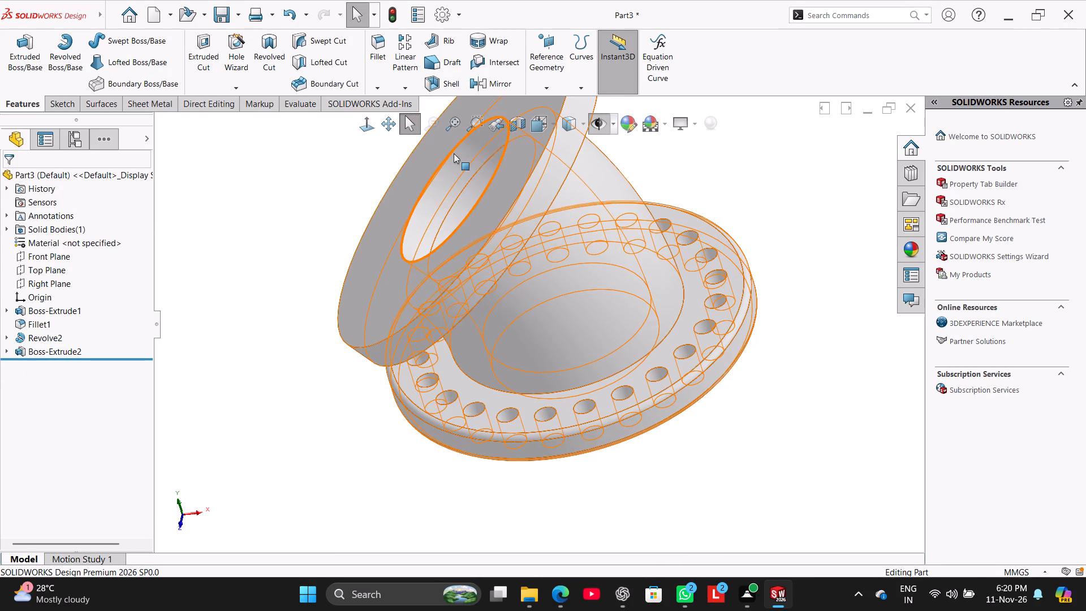
click(513, 130)
click(372, 123)
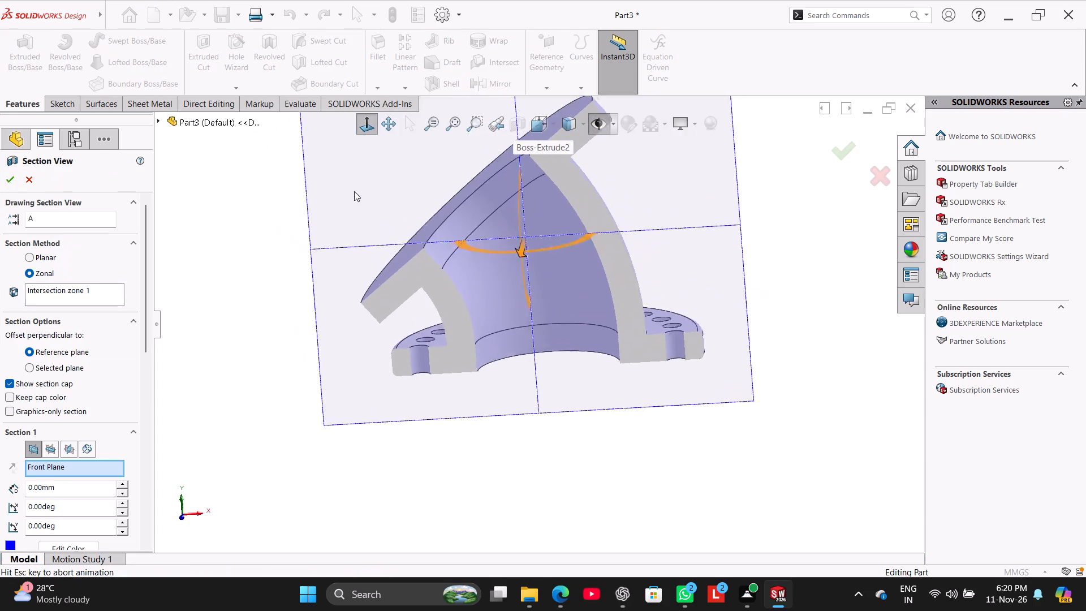
click(32, 177)
click(262, 206)
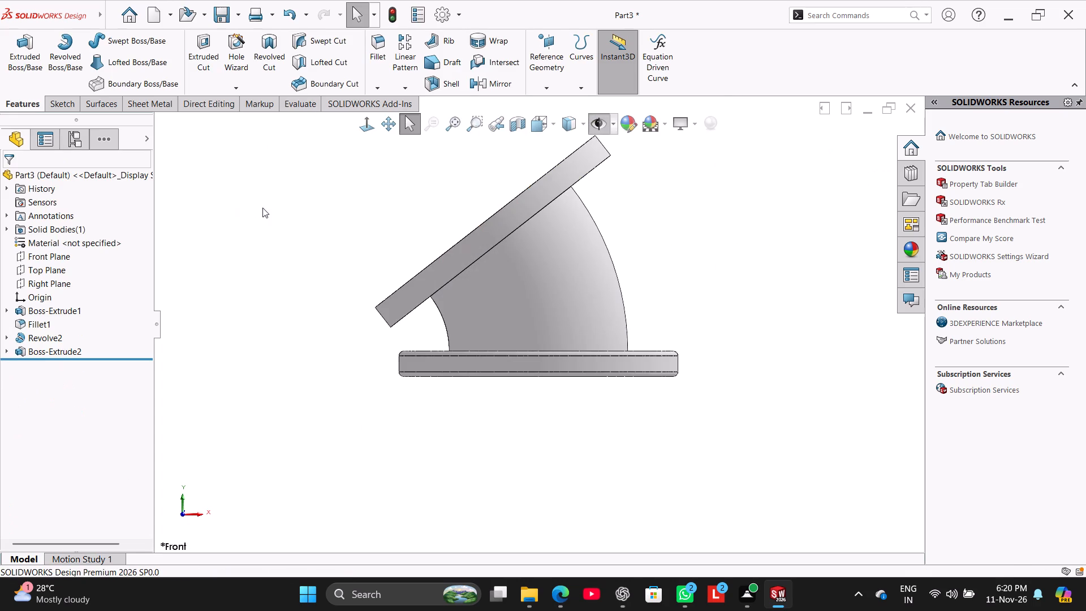
middle_drag(290, 235, 325, 328)
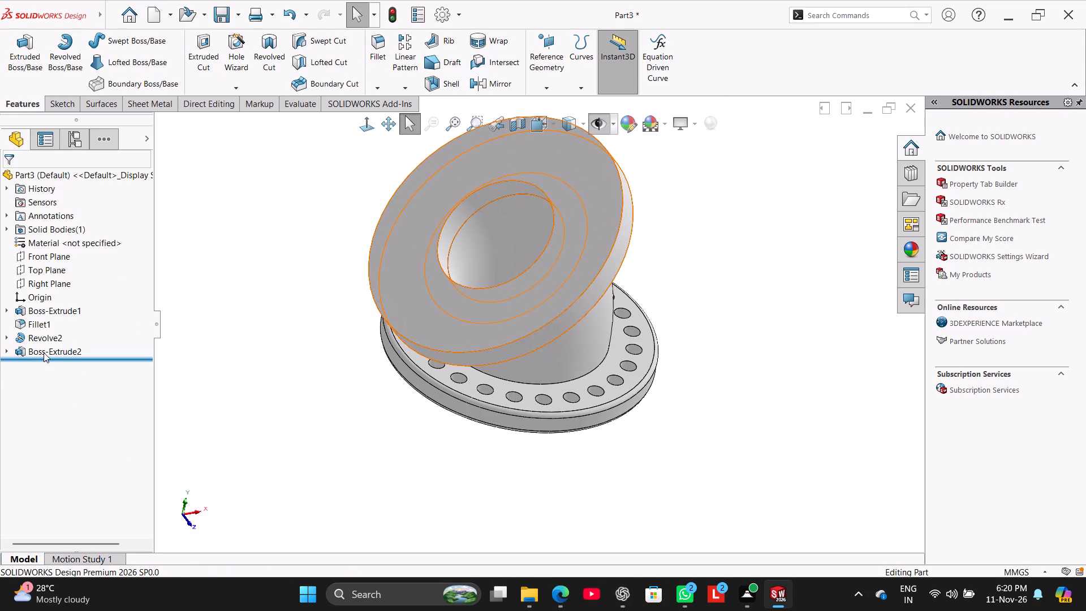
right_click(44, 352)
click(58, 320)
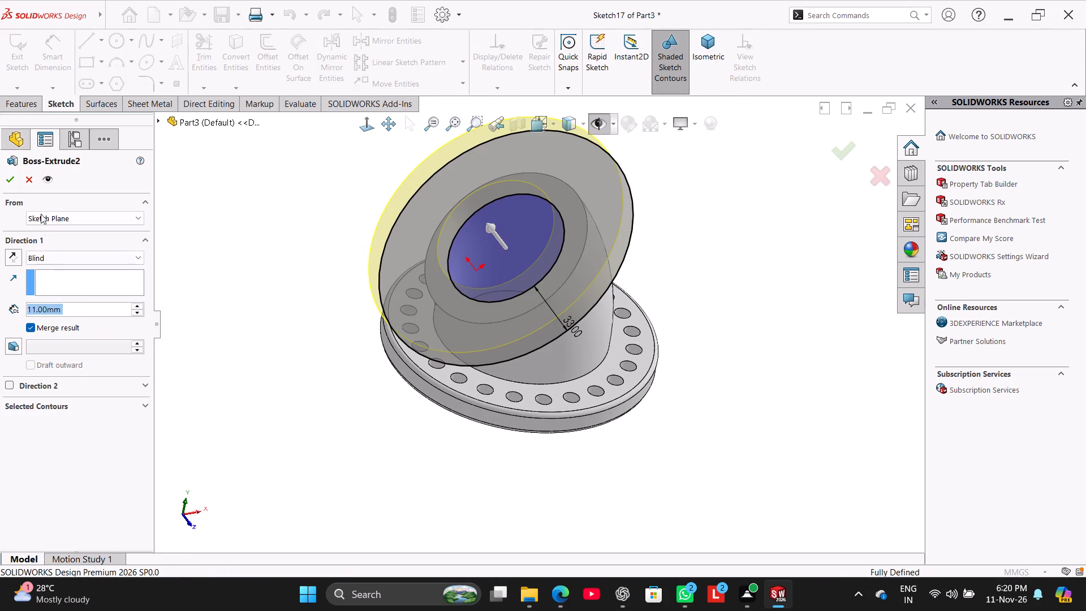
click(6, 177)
Reopen the angled flange's sketch and draw a circle of about 13.8 mm radius near the ring's upper outer edge.
right_click(58, 354)
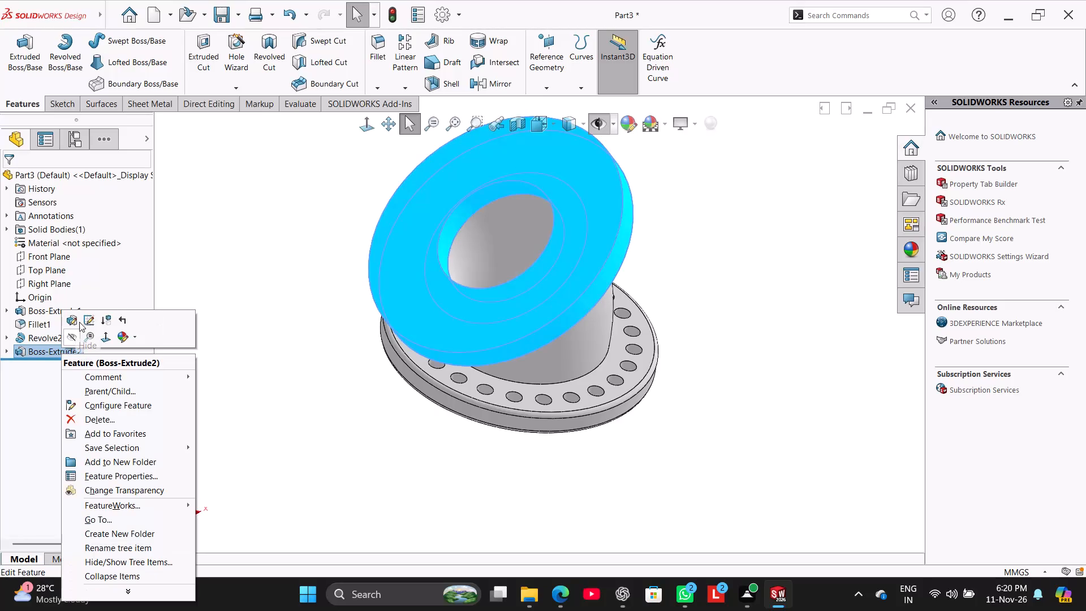
click(92, 319)
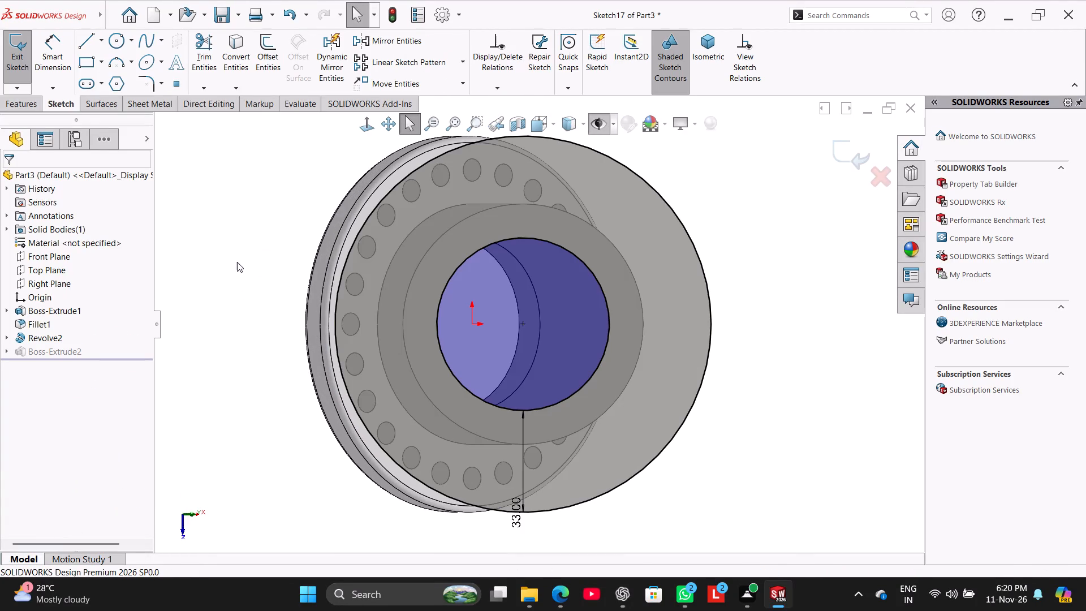
scroll(236, 266, up, 1)
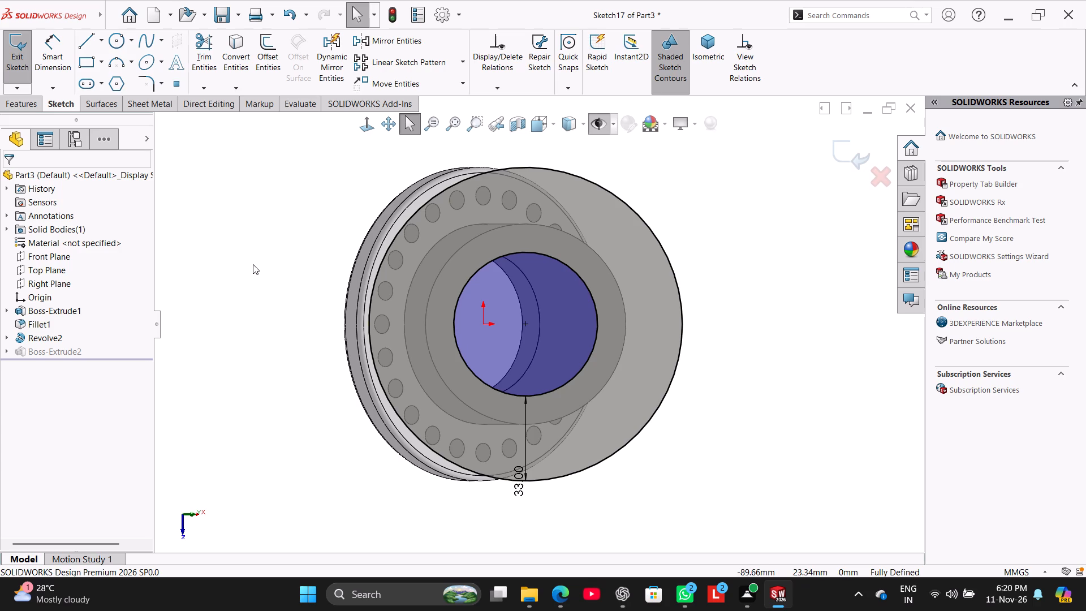
click(115, 40)
click(533, 188)
click(544, 213)
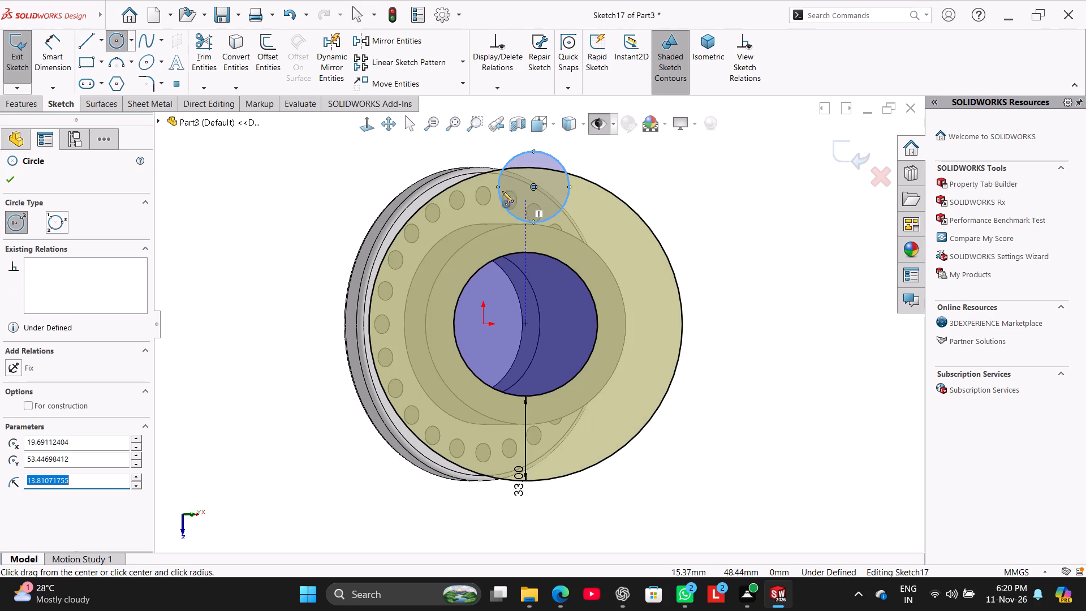
Draw a centerline from the small circle's centre to the bore's centre and make it vertical.
click(99, 40)
click(107, 70)
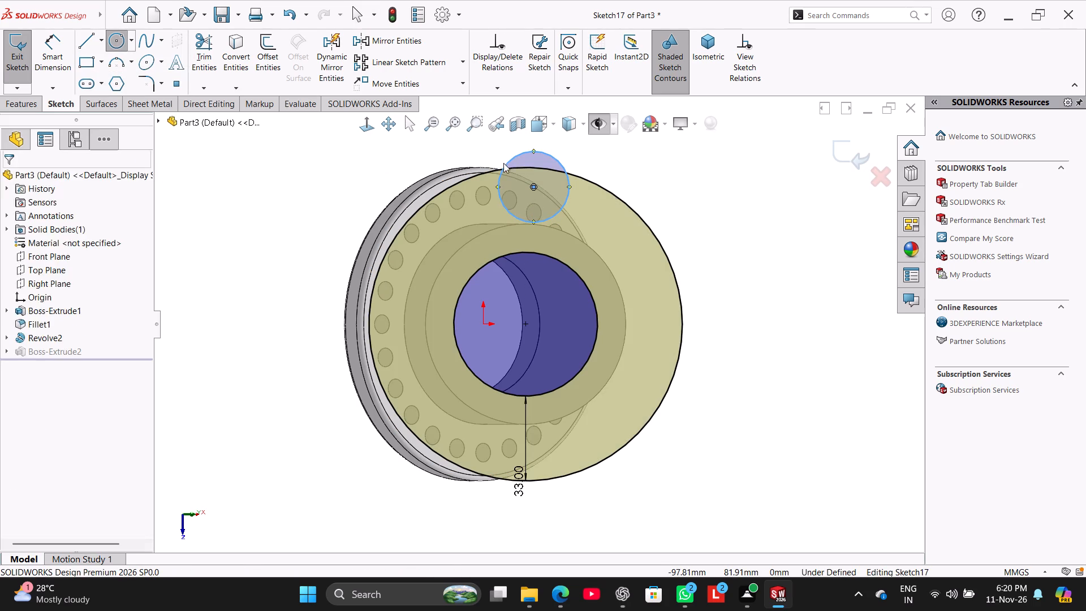
click(533, 187)
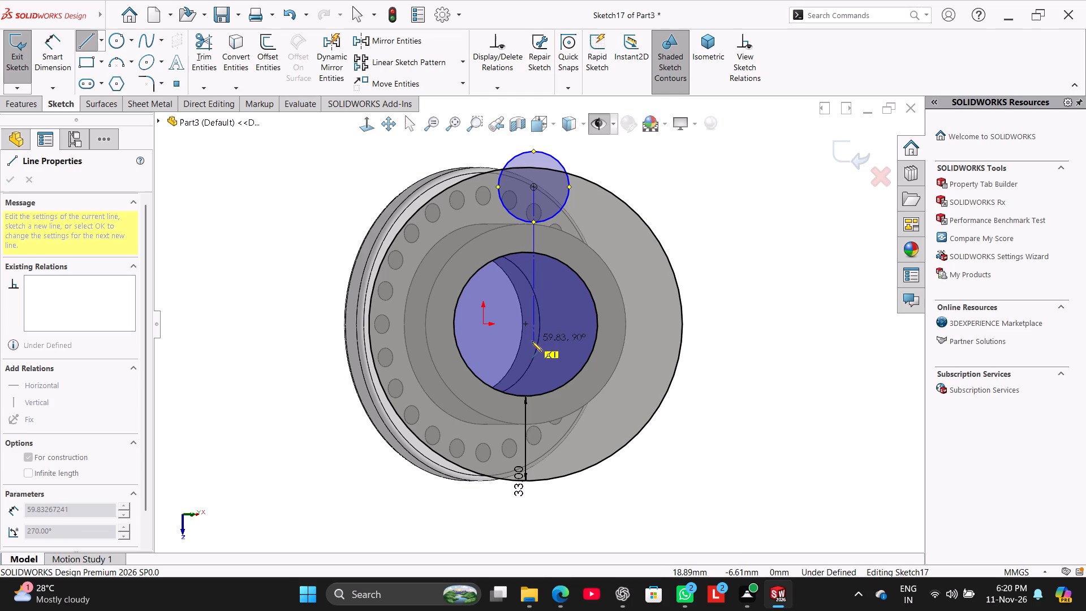
click(528, 325)
right_click(260, 244)
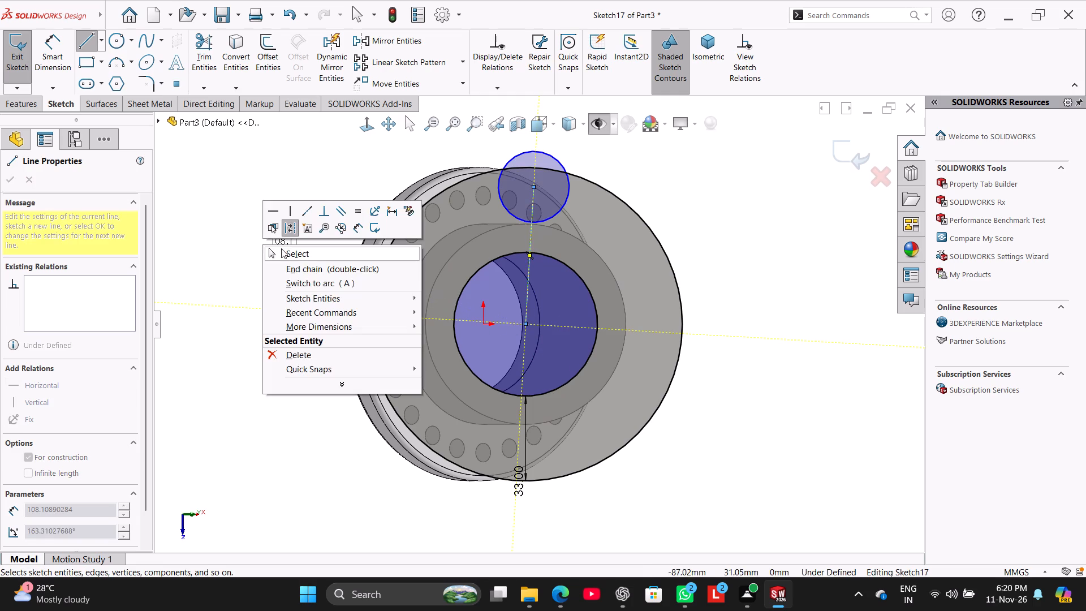
click(287, 251)
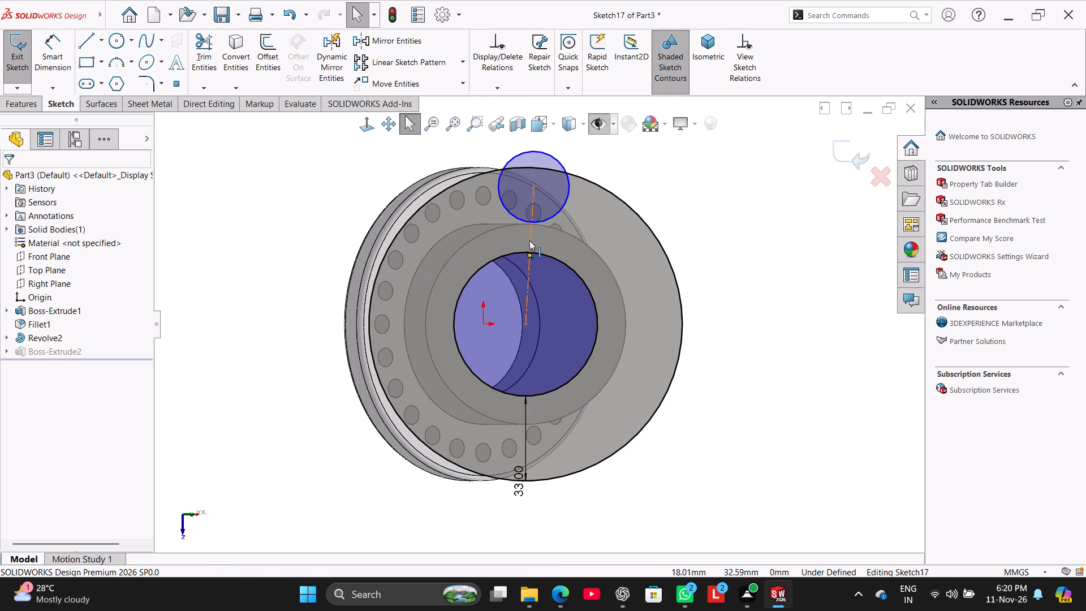
right_click(529, 240)
click(560, 210)
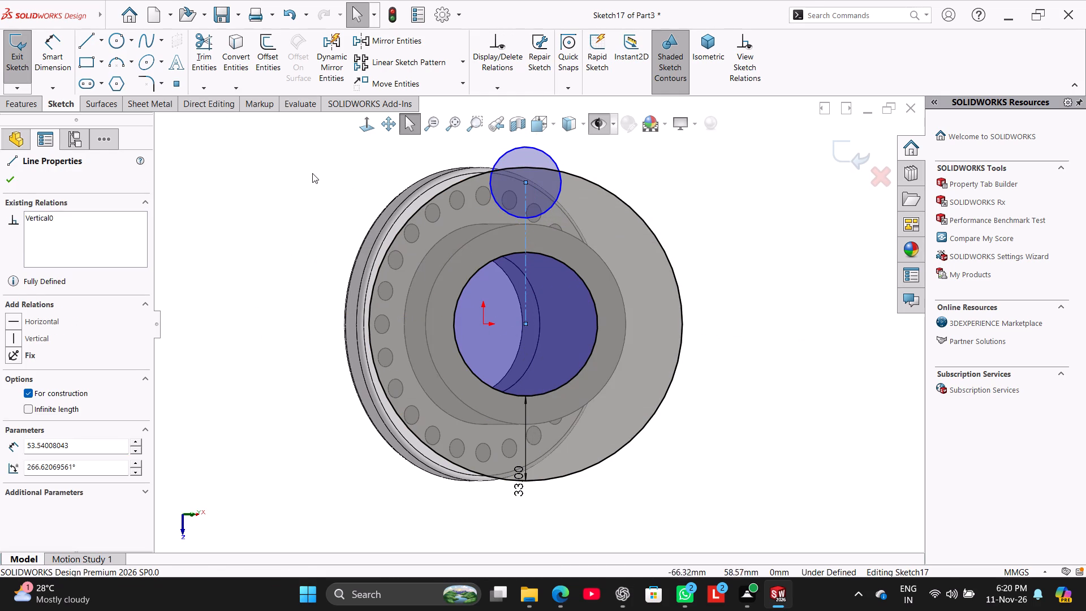
Shrink the small circle above the bore and dimension its diameter as 7.33 mm.
click(308, 171)
drag(533, 148, 538, 200)
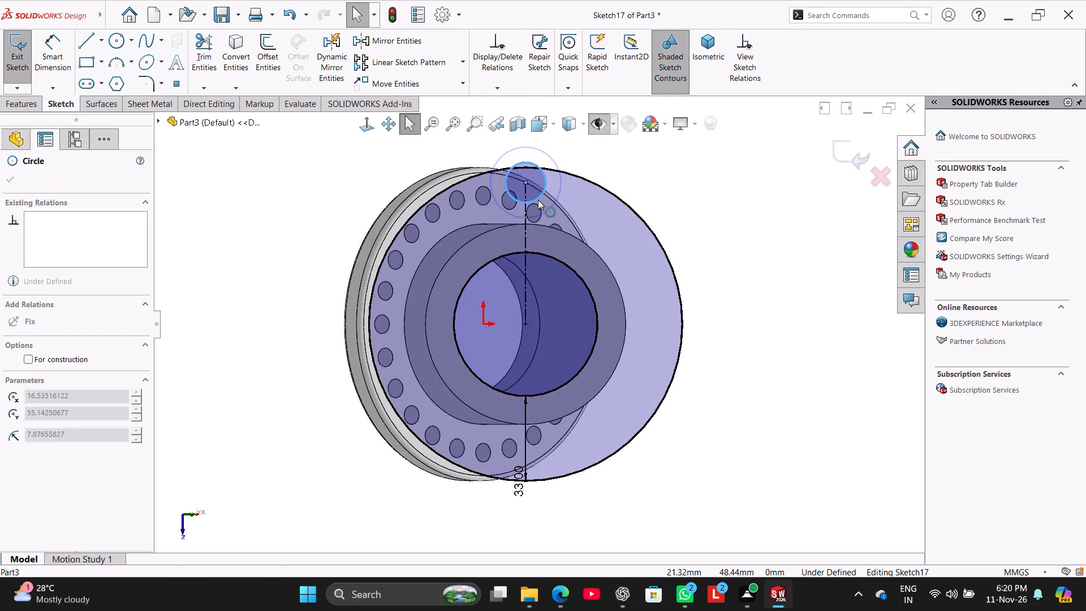
drag(538, 200, 534, 178)
click(57, 44)
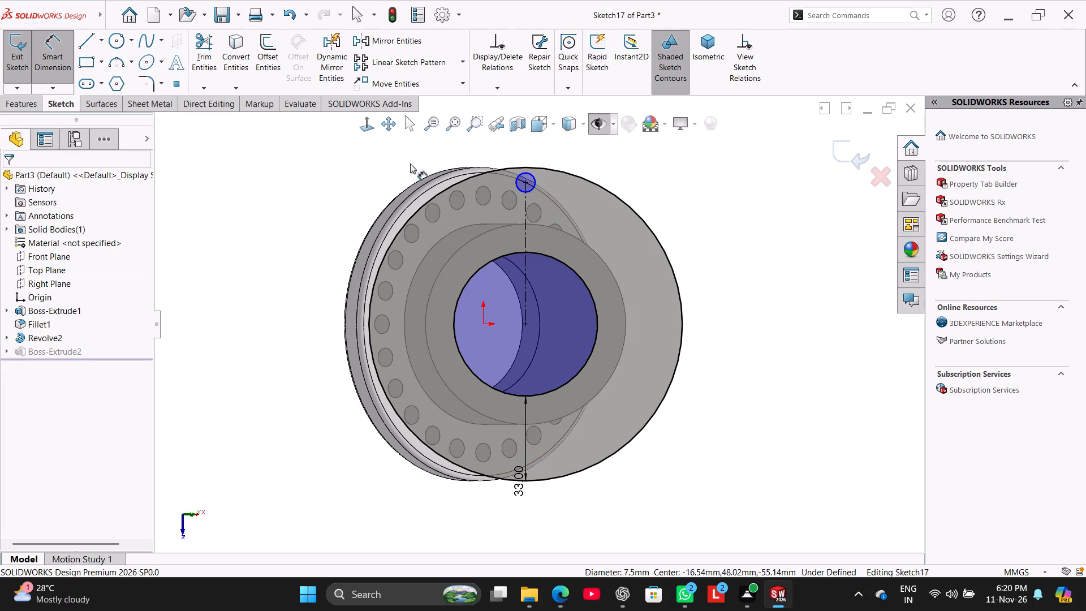
click(534, 191)
click(673, 157)
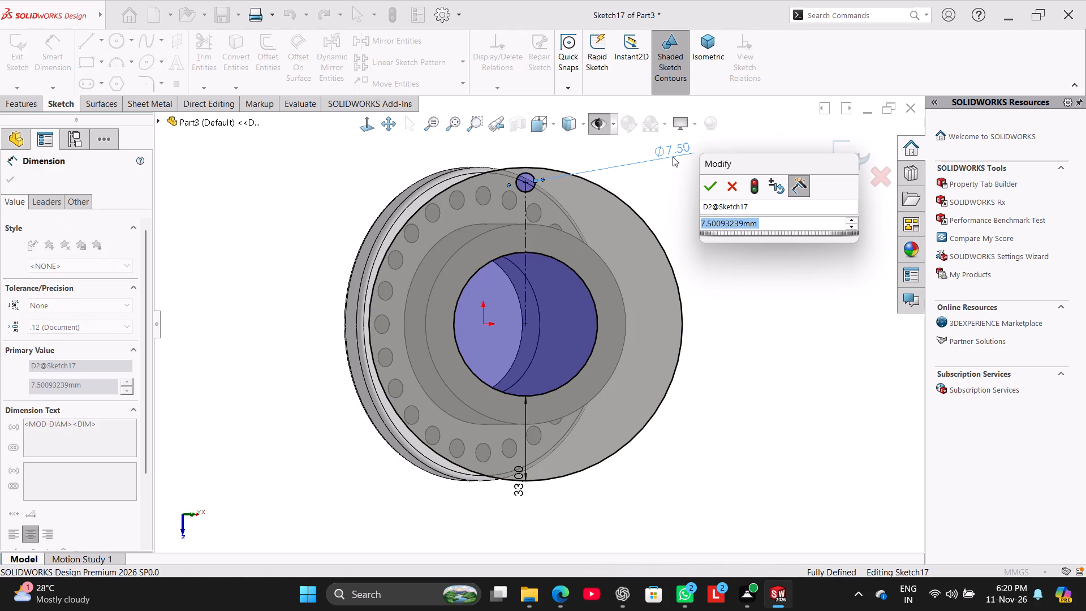
text(7.33)
key(Return)
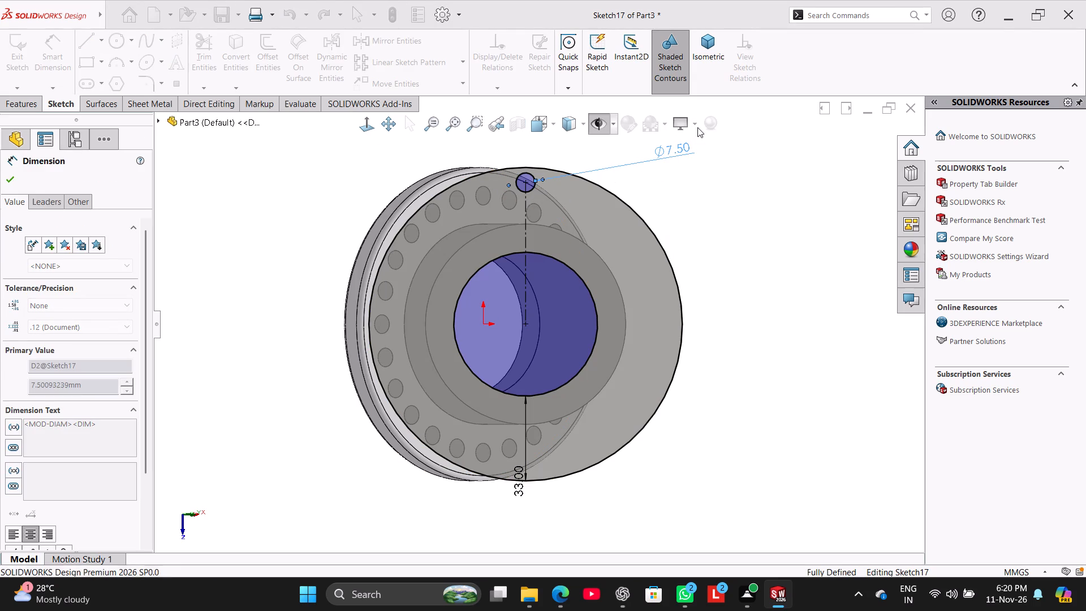
right_click(725, 210)
click(791, 248)
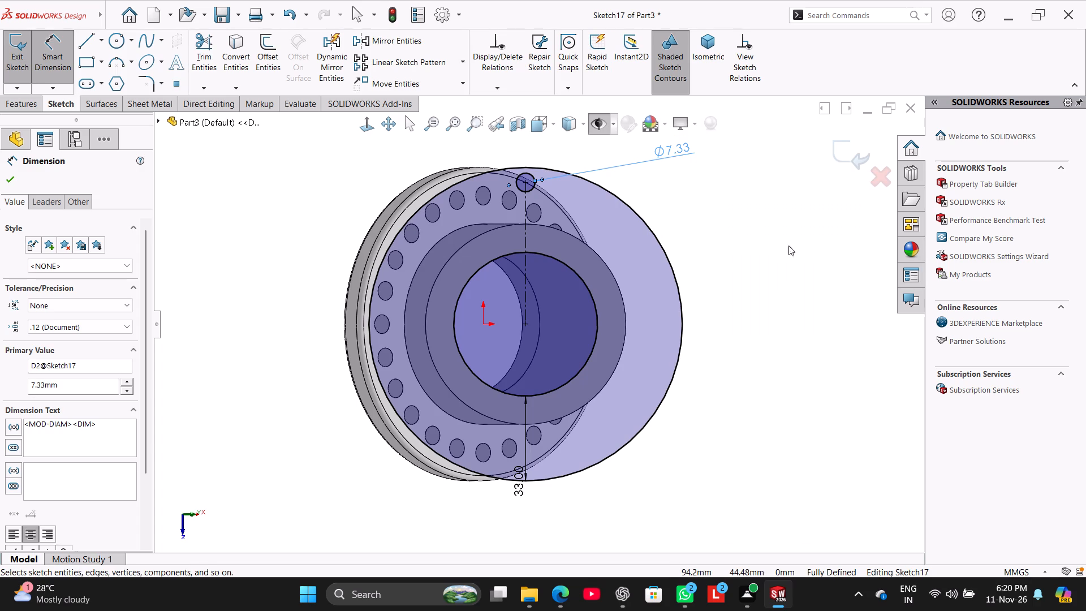
Show the sketch relations and delete the coincident relation that ties the small circle's centre to the first flange's edge.
drag(525, 183, 551, 204)
click(732, 193)
click(741, 62)
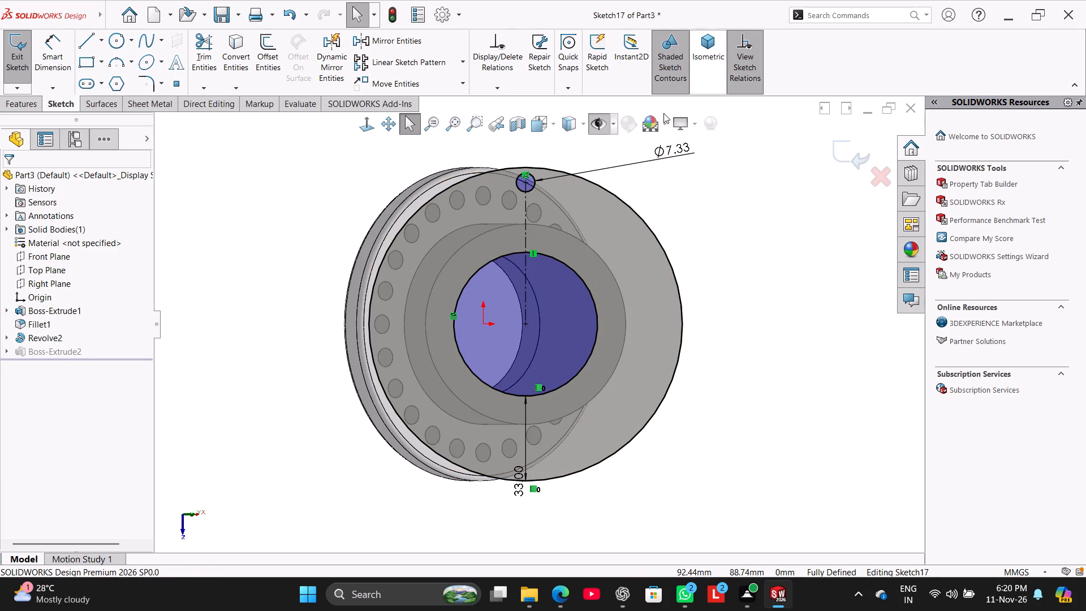
right_click(526, 172)
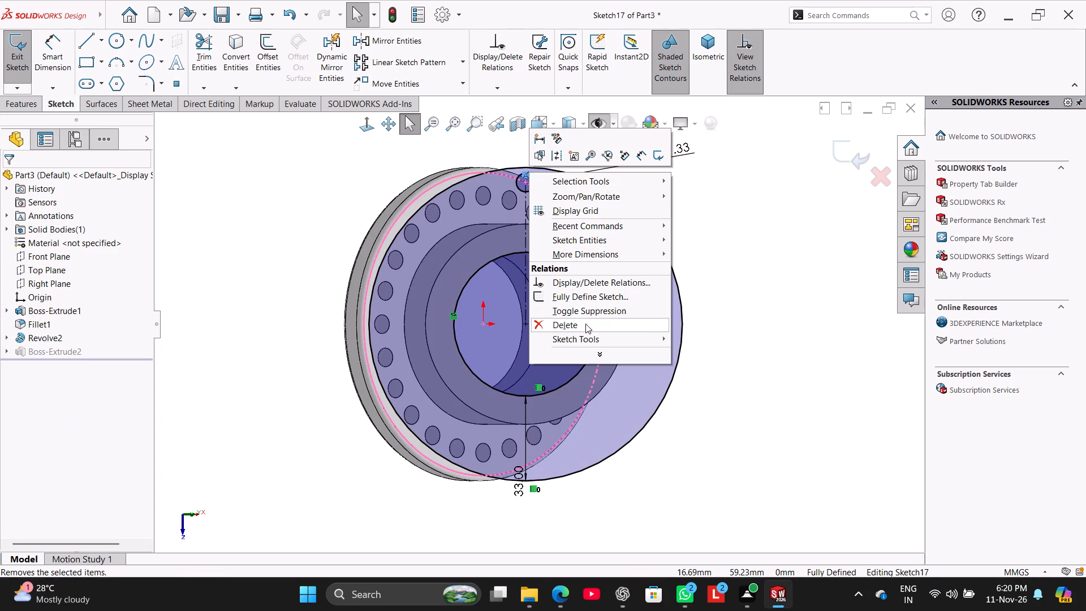
click(585, 326)
click(753, 67)
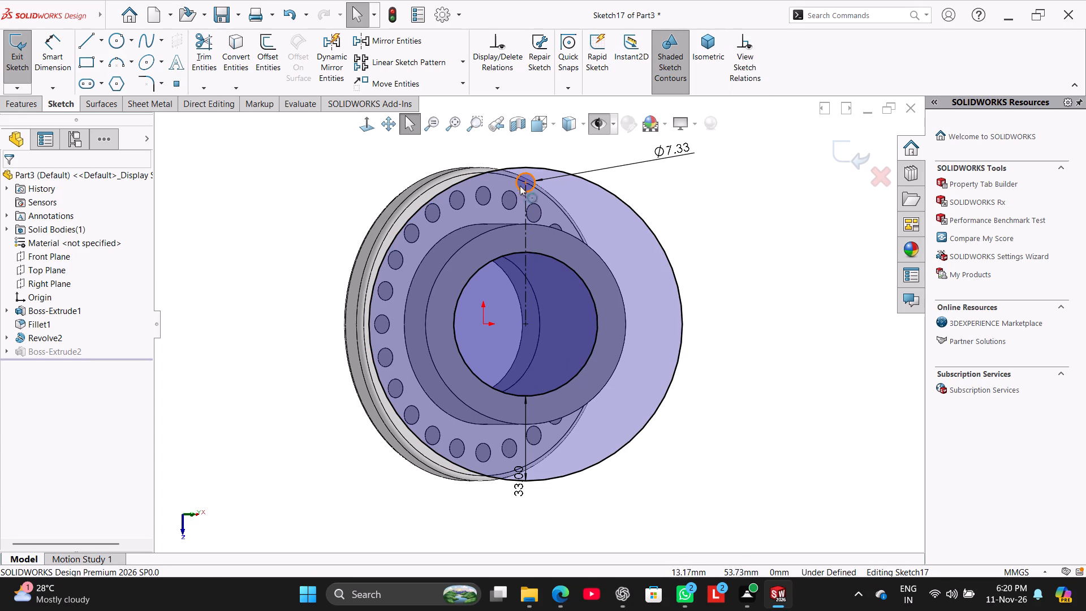
Move the small circle slightly inward along the vertical centerline so it sits within the flange ring.
drag(527, 182, 526, 212)
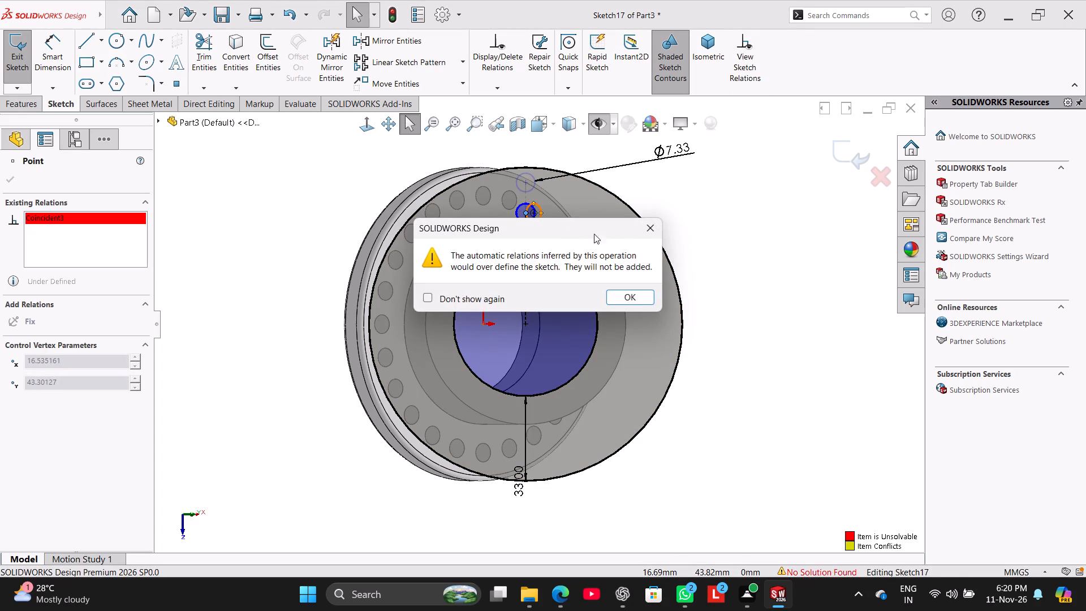
click(645, 227)
drag(523, 215, 522, 195)
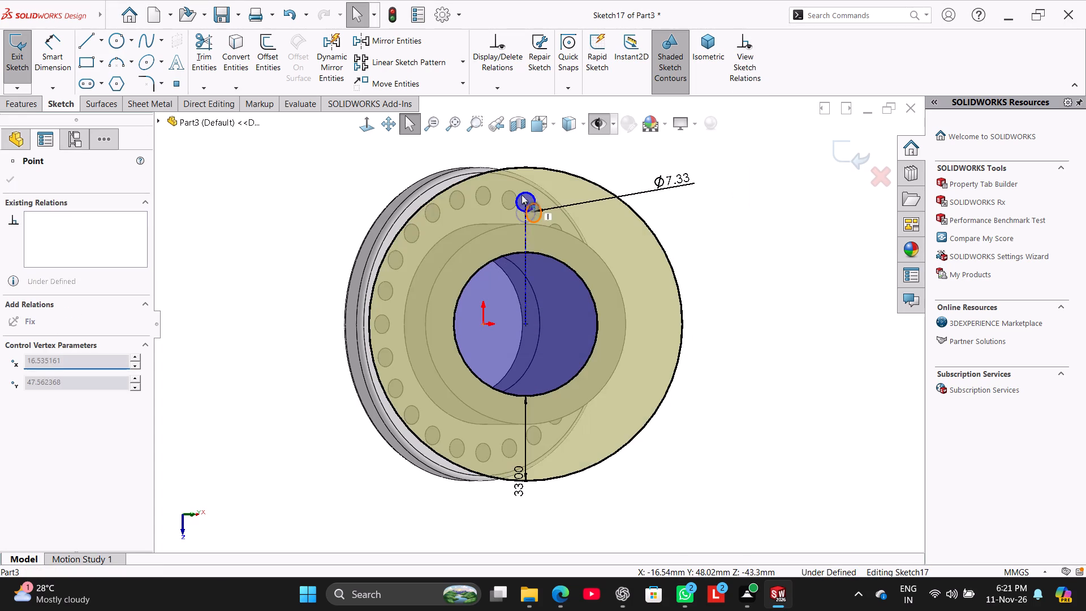
drag(522, 195, 522, 188)
click(253, 160)
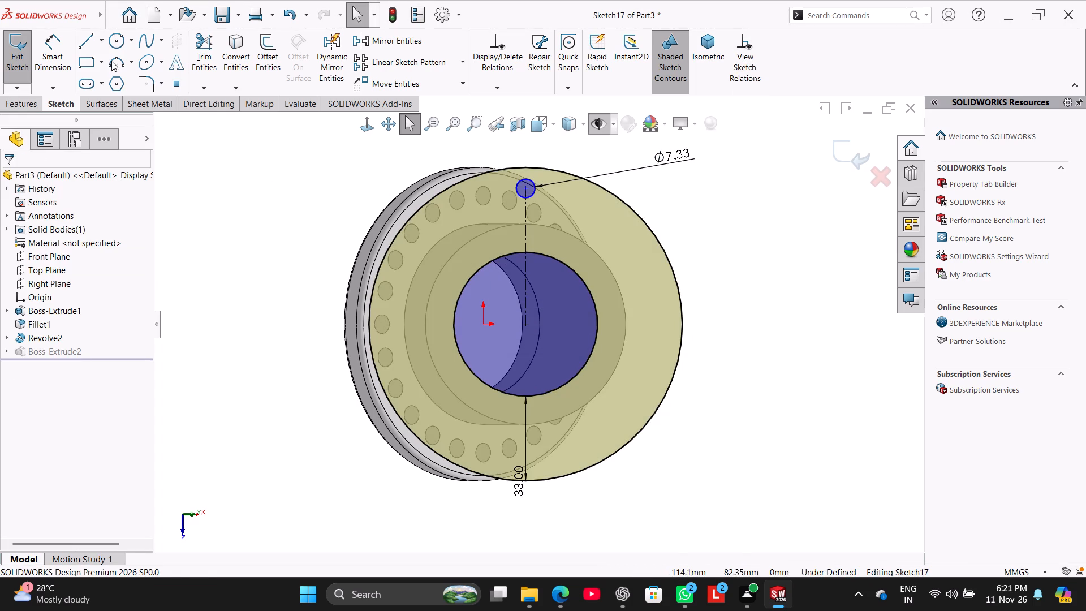
Dimension the small circle's centre 11 mm from the angled flange's outer edge.
click(61, 50)
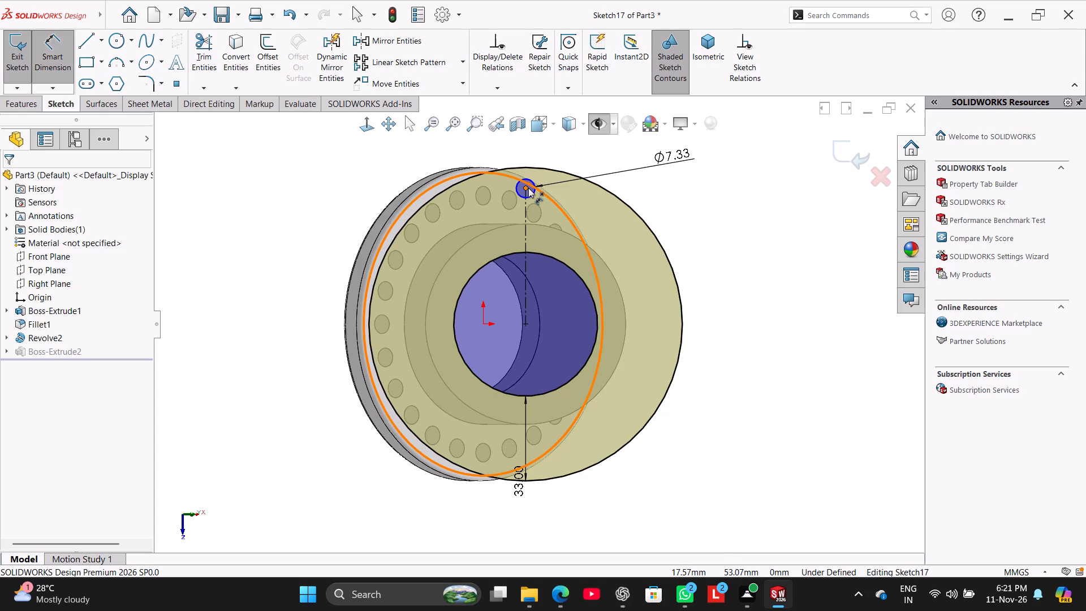
click(528, 188)
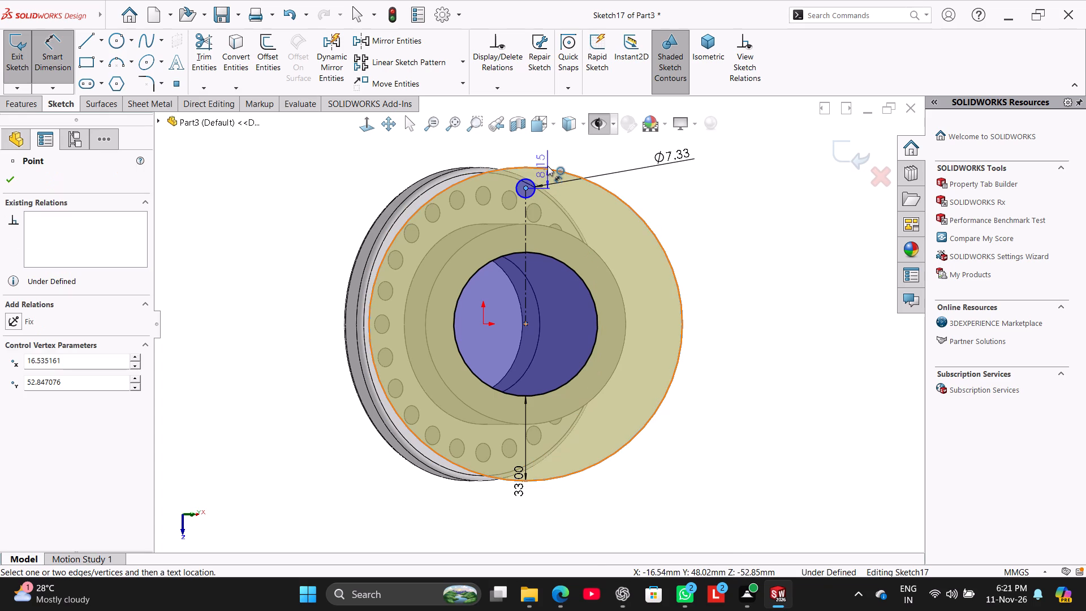
shift+click(548, 166)
click(740, 195)
text(11)
key(Return)
right_click(764, 222)
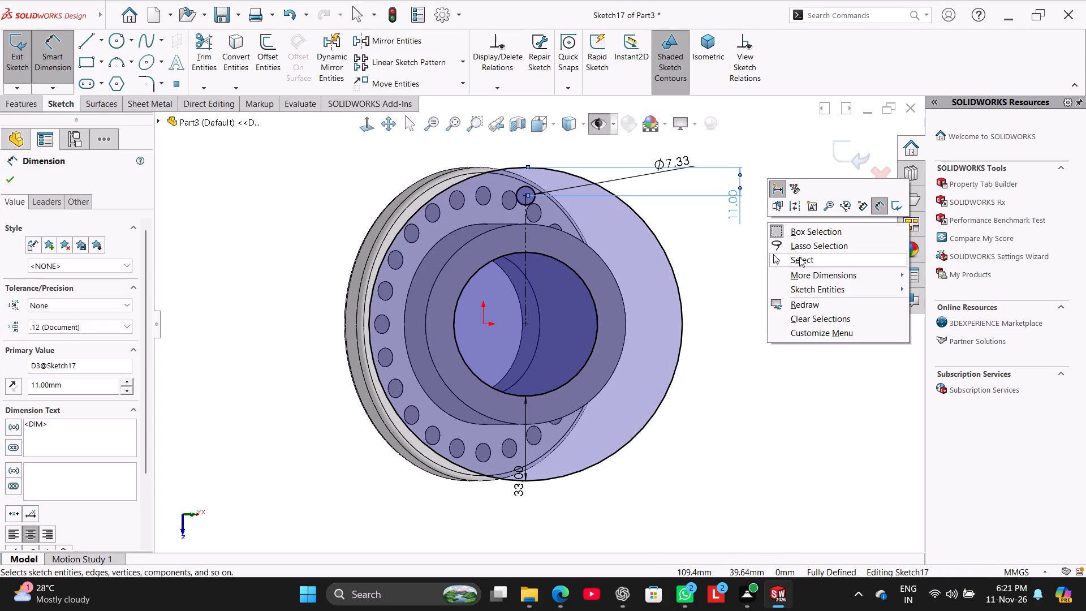
click(800, 257)
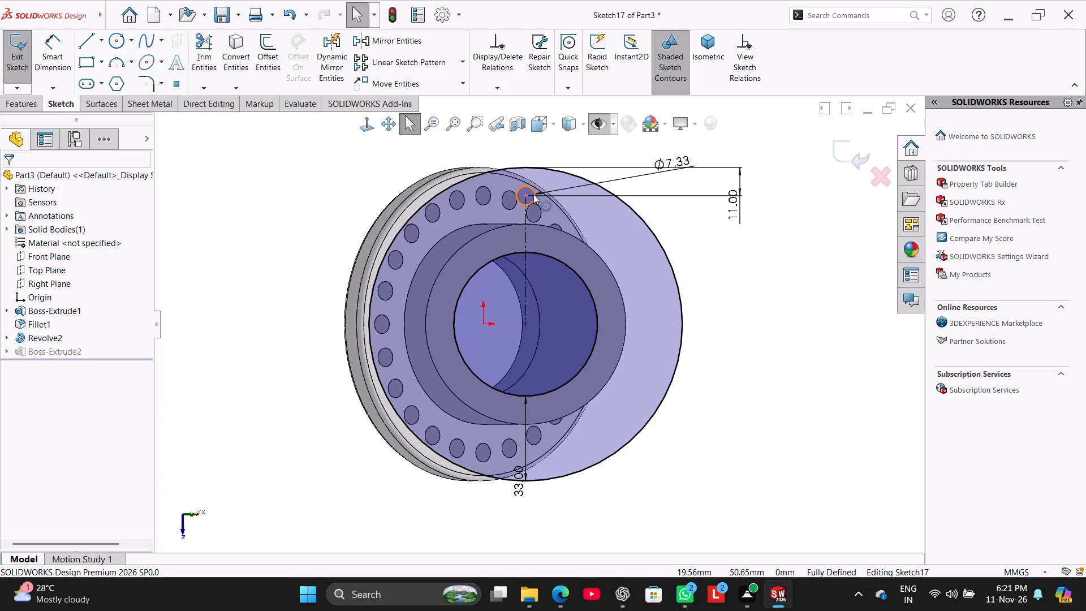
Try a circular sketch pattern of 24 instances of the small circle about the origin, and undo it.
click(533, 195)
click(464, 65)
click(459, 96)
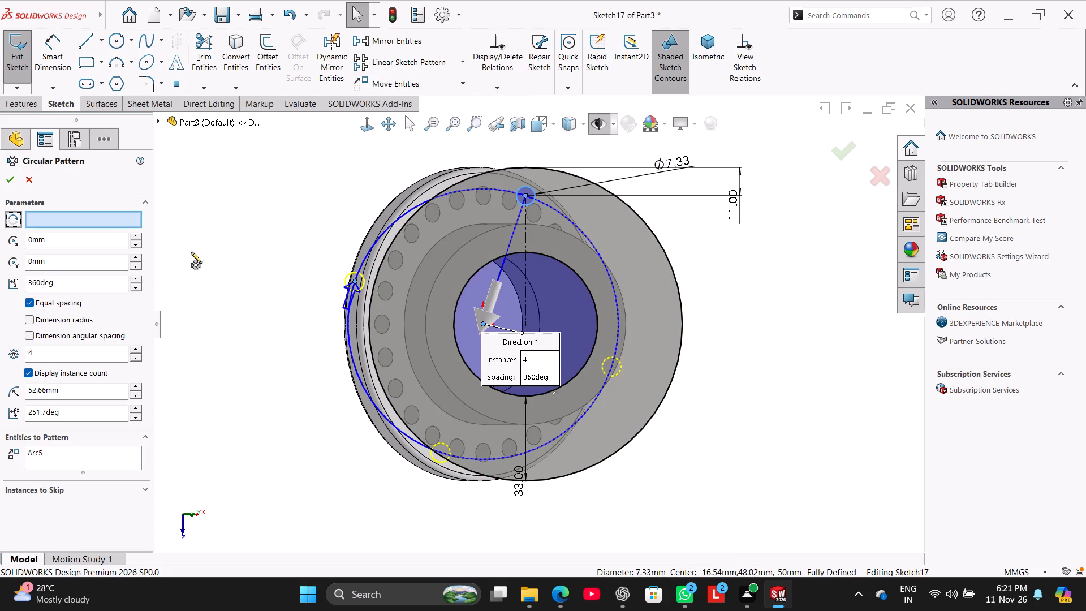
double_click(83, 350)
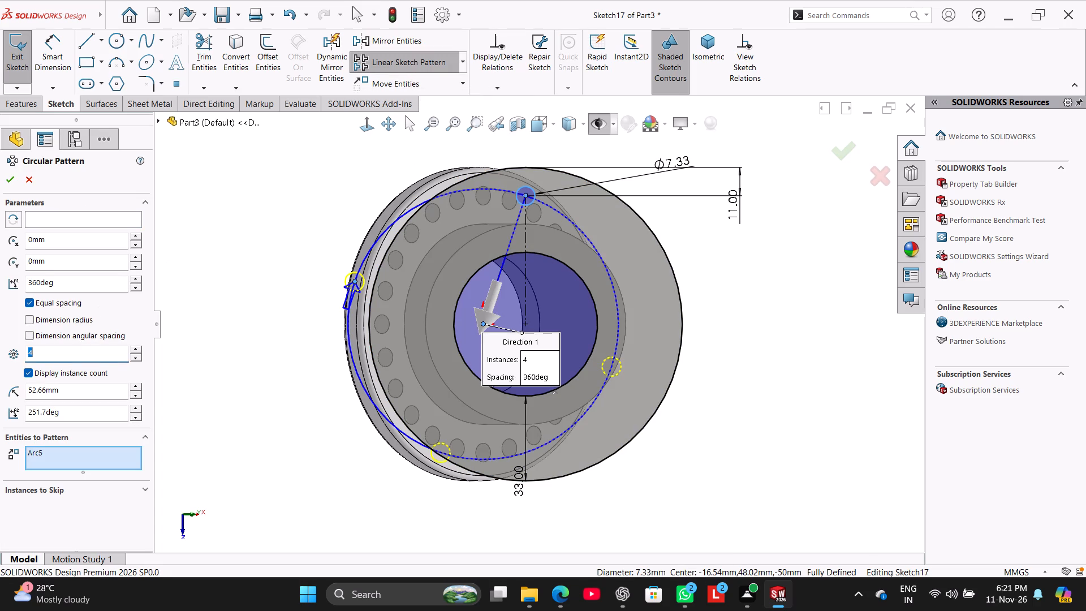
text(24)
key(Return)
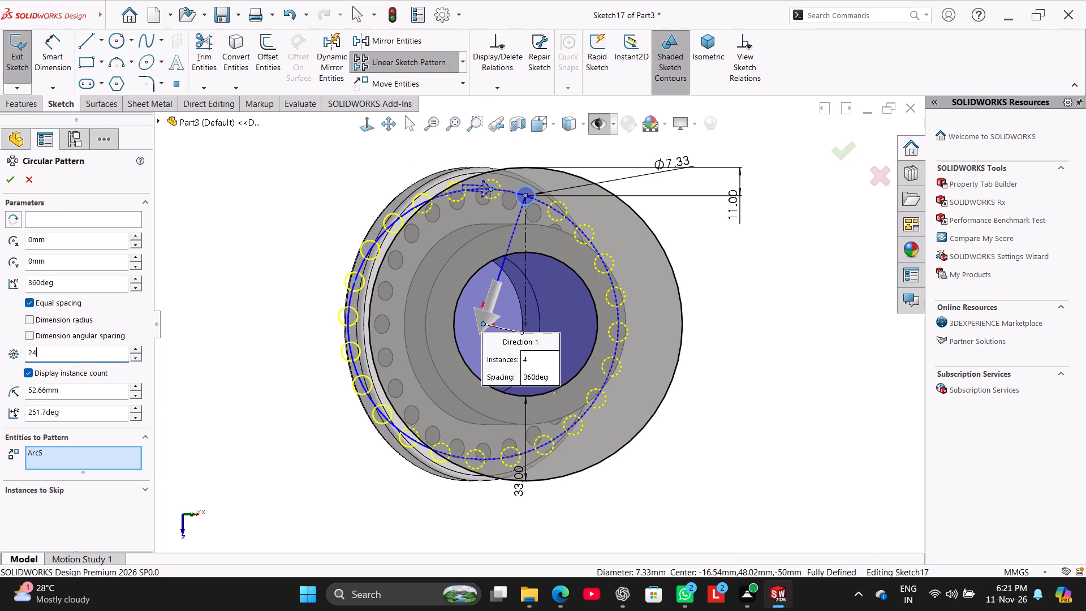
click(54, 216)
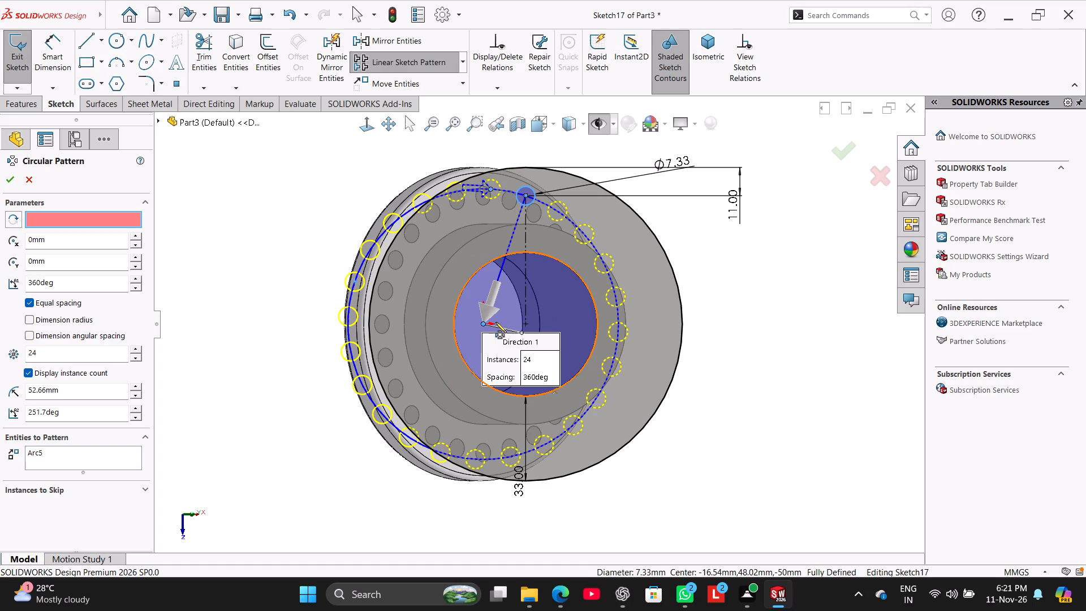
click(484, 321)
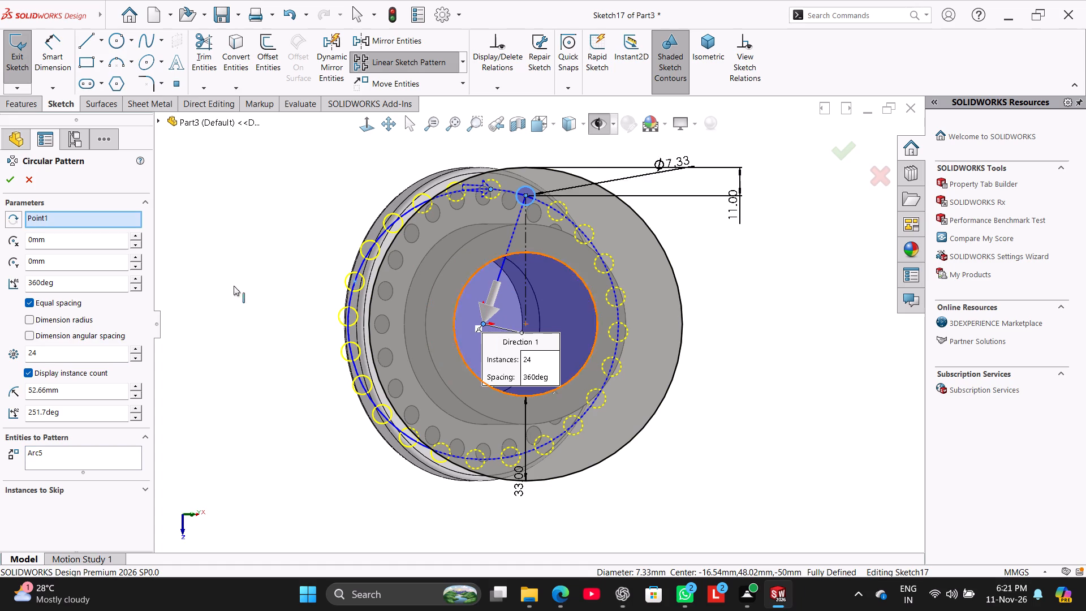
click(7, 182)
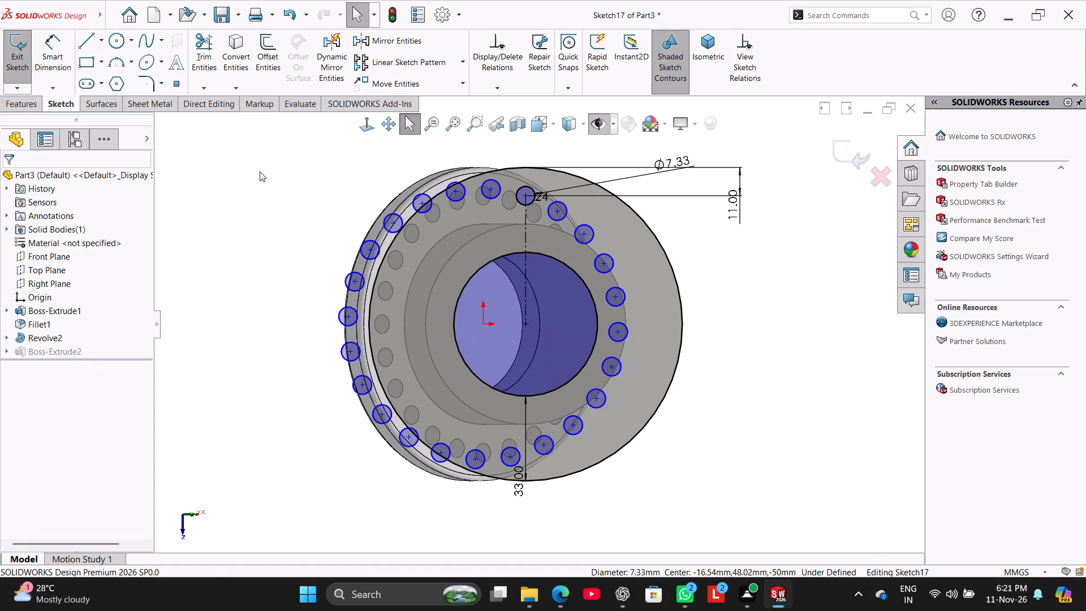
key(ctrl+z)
Pattern the small circle circularly with 24 instances over 360 degrees about the bore's centre, and exit the sketch.
click(463, 62)
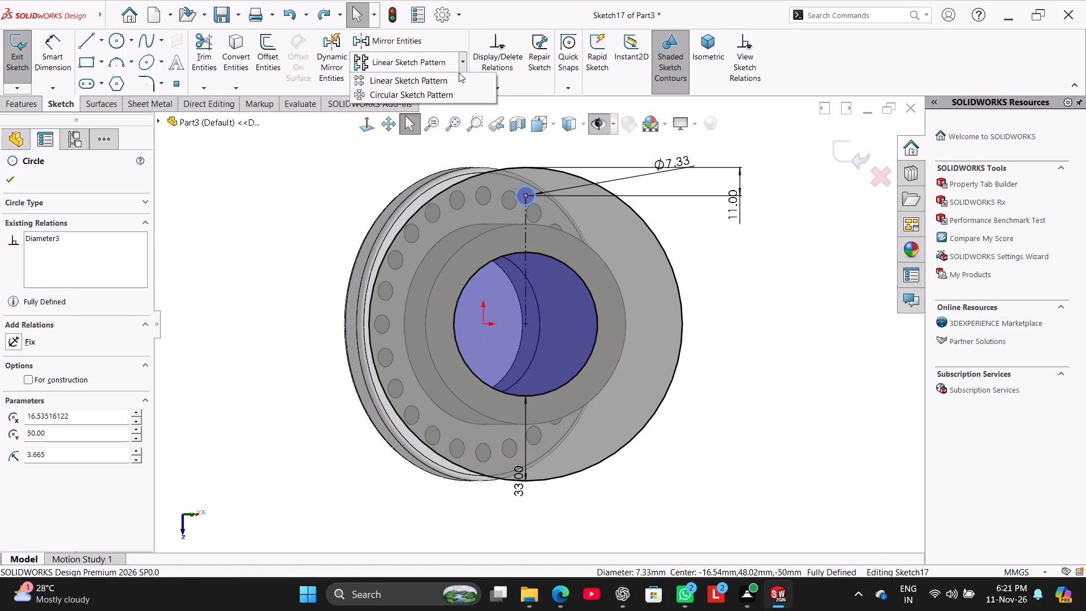
click(452, 92)
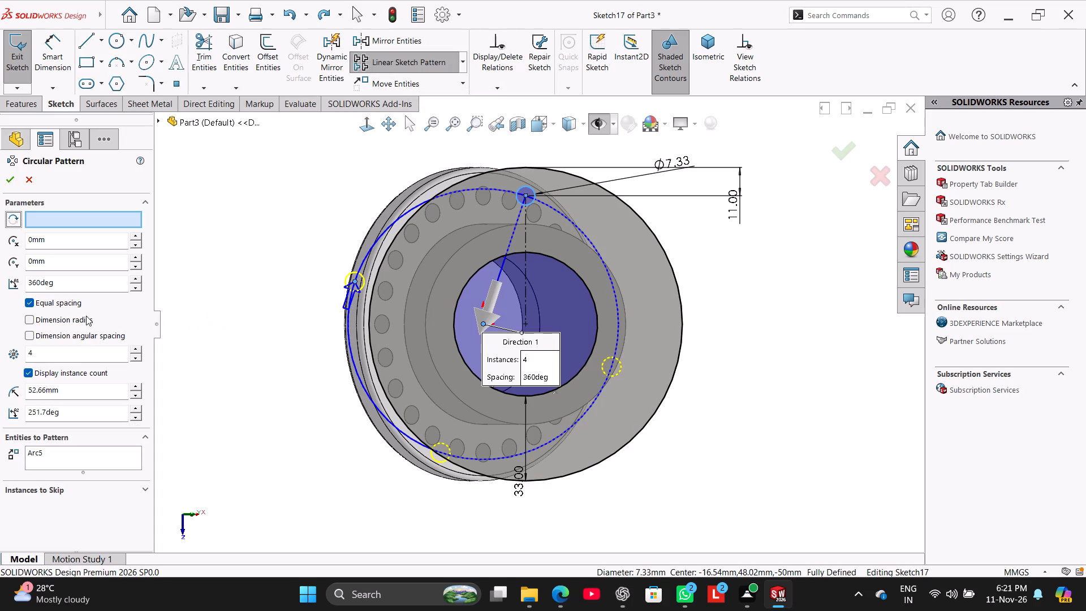
double_click(76, 354)
key(2)
key(4)
key(Return)
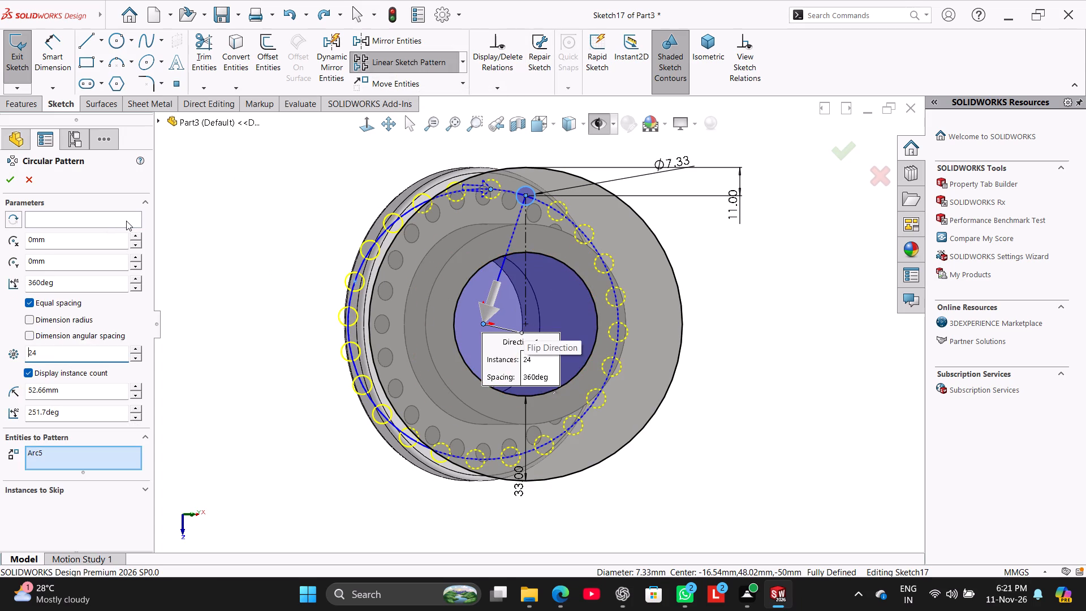
click(126, 221)
click(525, 325)
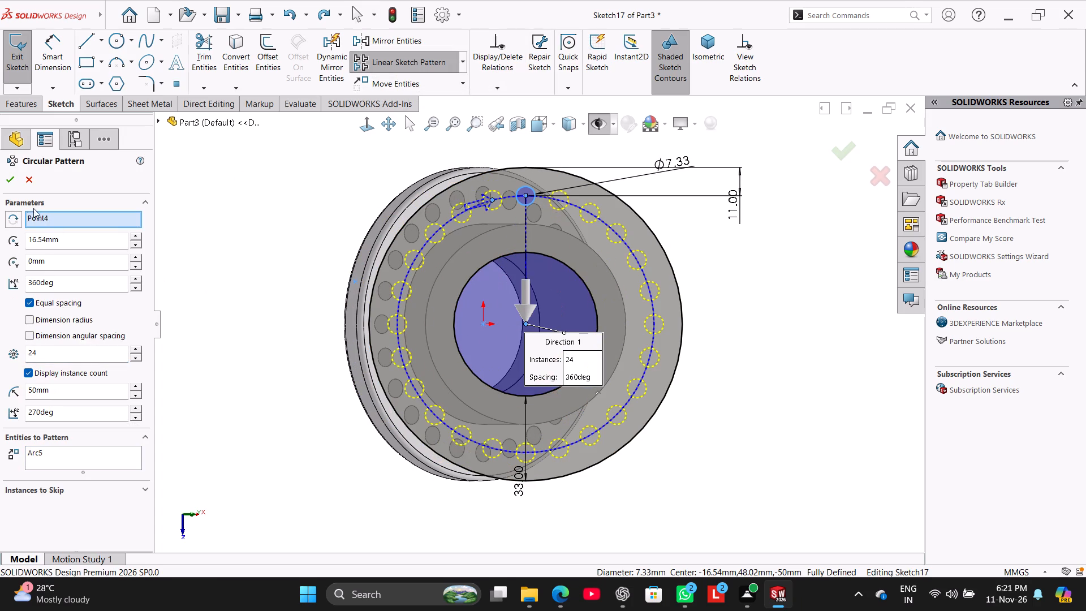
click(10, 178)
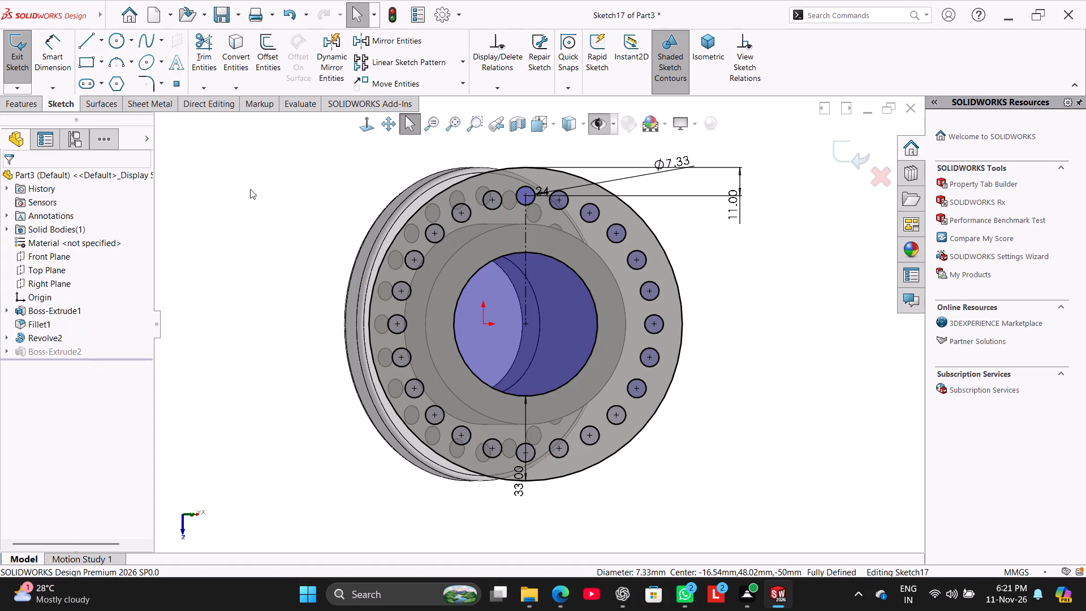
click(15, 53)
Inspect the bend and both flanges from several sides and in a temporary section on the Front Plane.
middle_drag(270, 320, 270, 321)
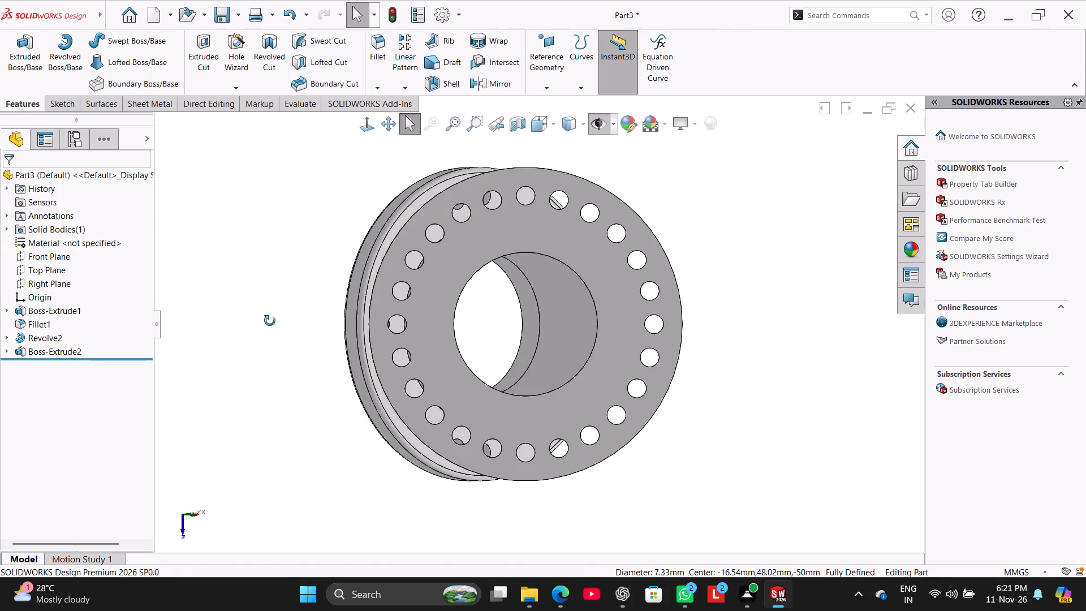
middle_drag(270, 321, 219, 199)
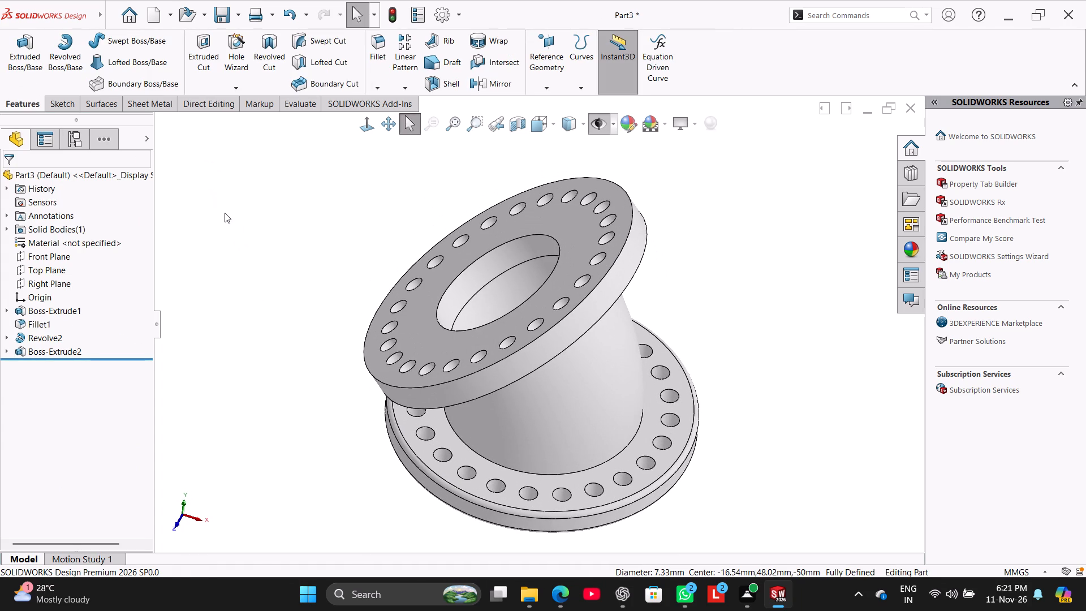
middle_drag(337, 304, 366, 345)
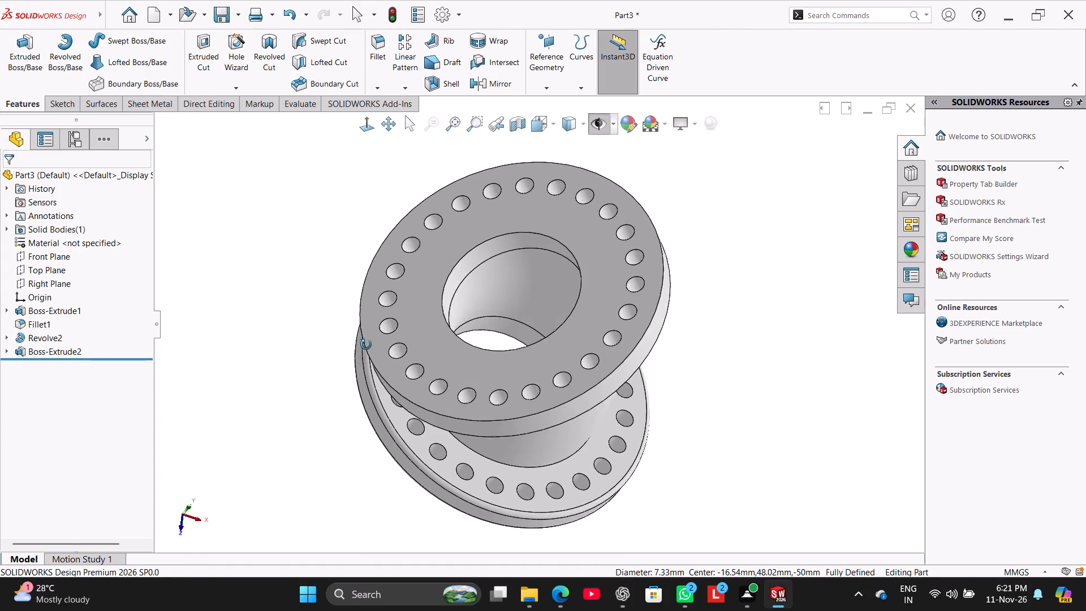
middle_drag(366, 345, 321, 238)
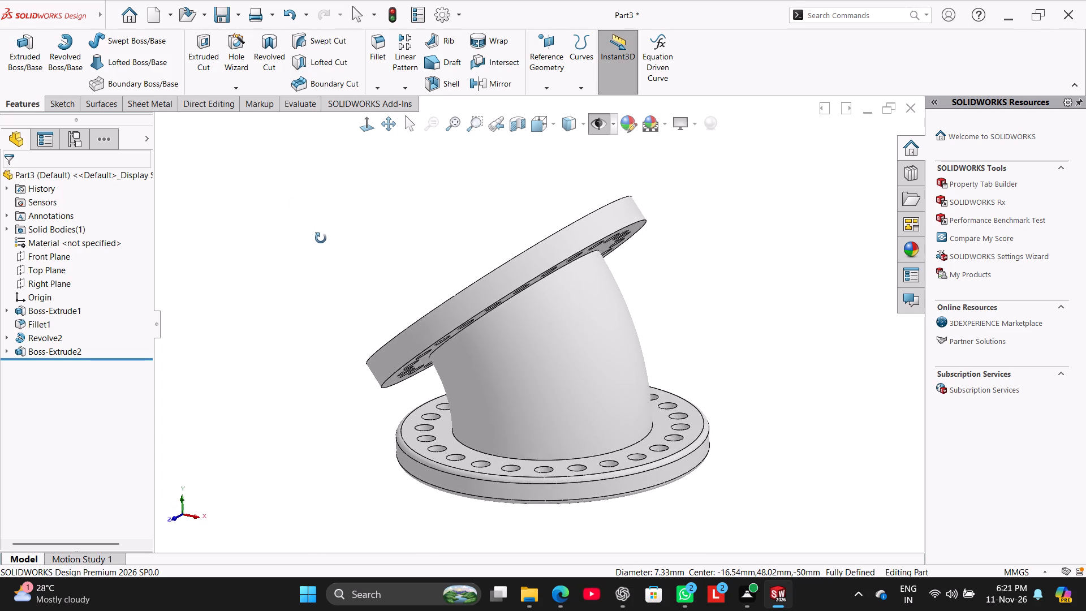
middle_drag(321, 238, 364, 167)
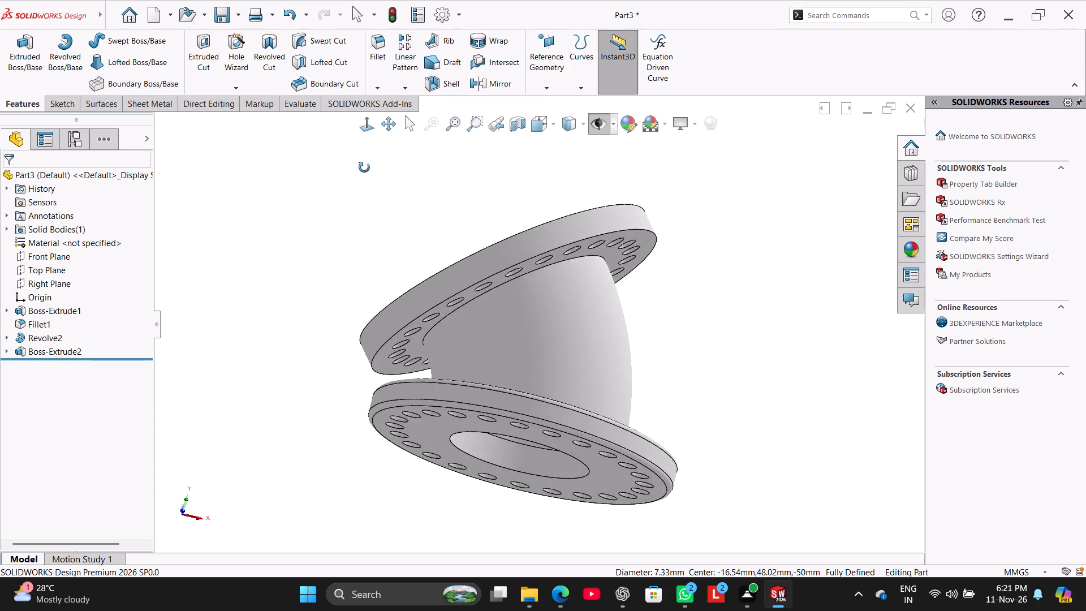
middle_drag(364, 167, 285, 246)
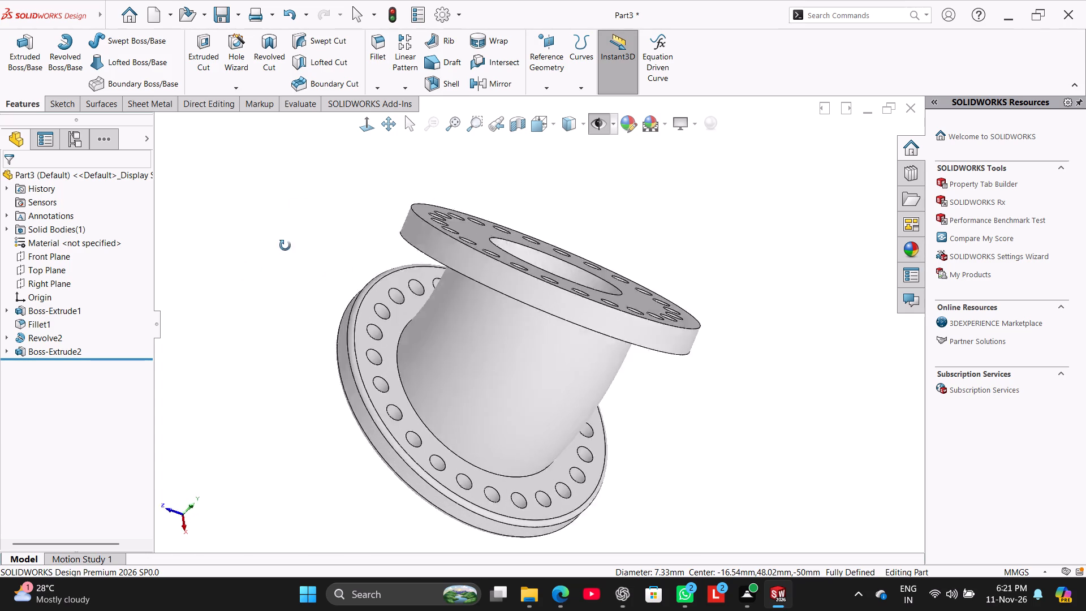
middle_drag(285, 246, 363, 253)
click(518, 129)
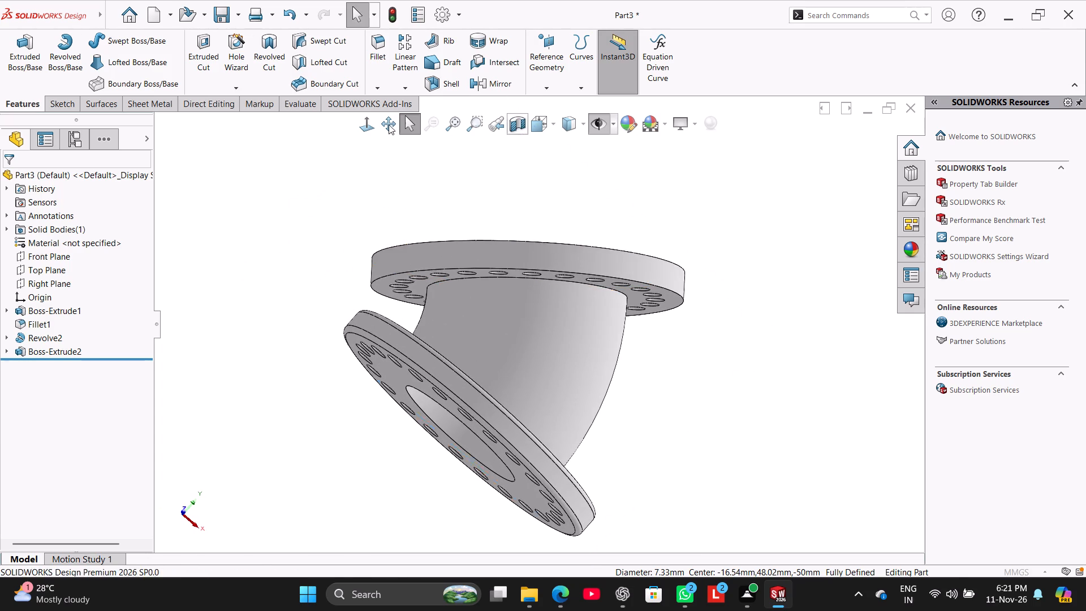
click(367, 124)
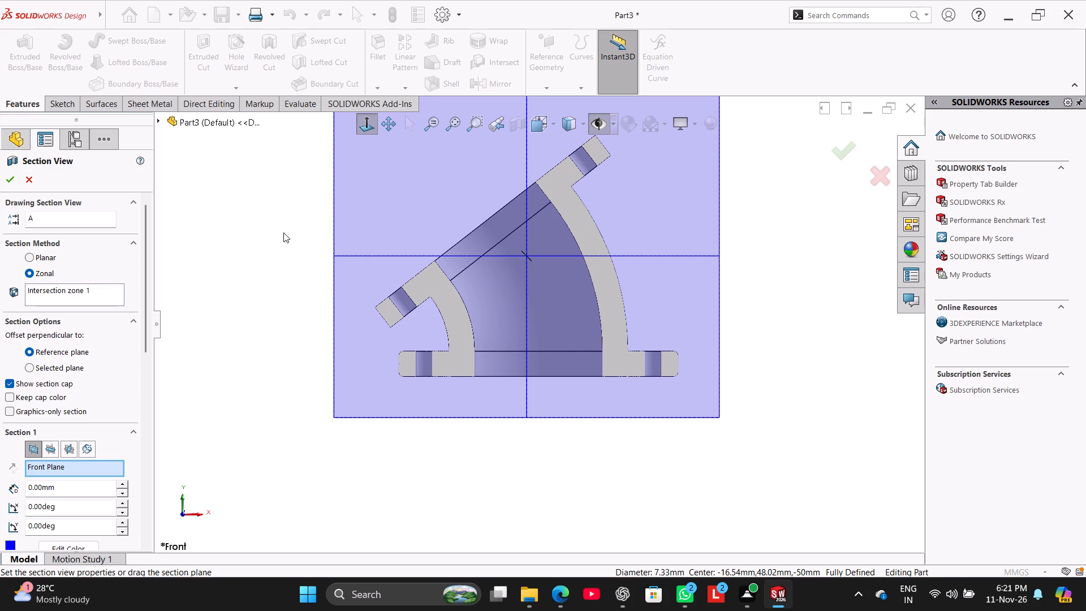
click(24, 180)
click(241, 186)
Reorder the features so that Fillet1 comes after Boss-Extrude2.
middle_drag(252, 208, 259, 261)
drag(45, 321, 50, 323)
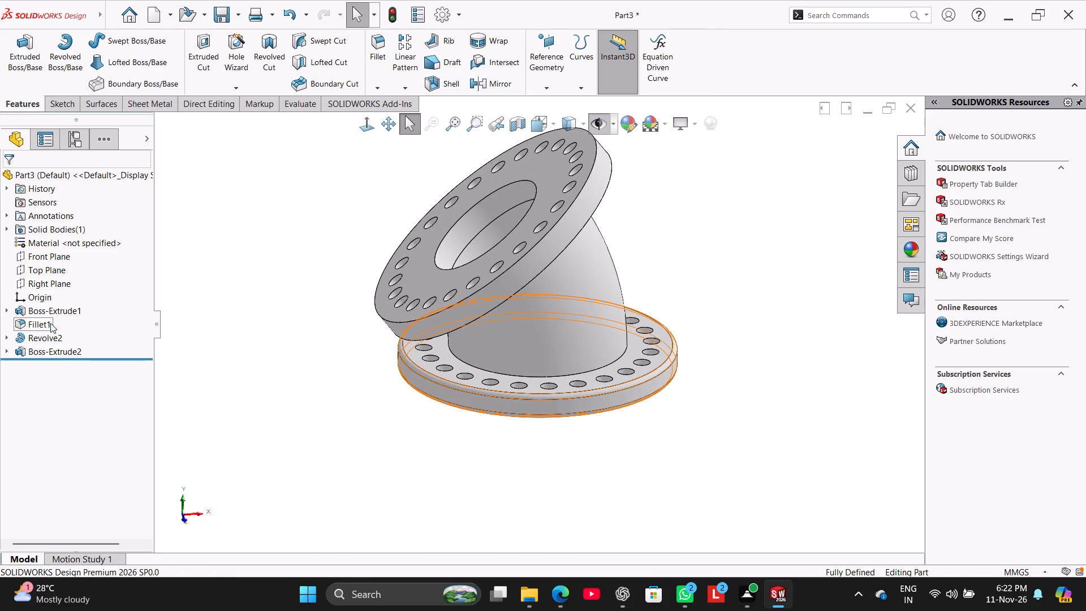
drag(50, 323, 91, 356)
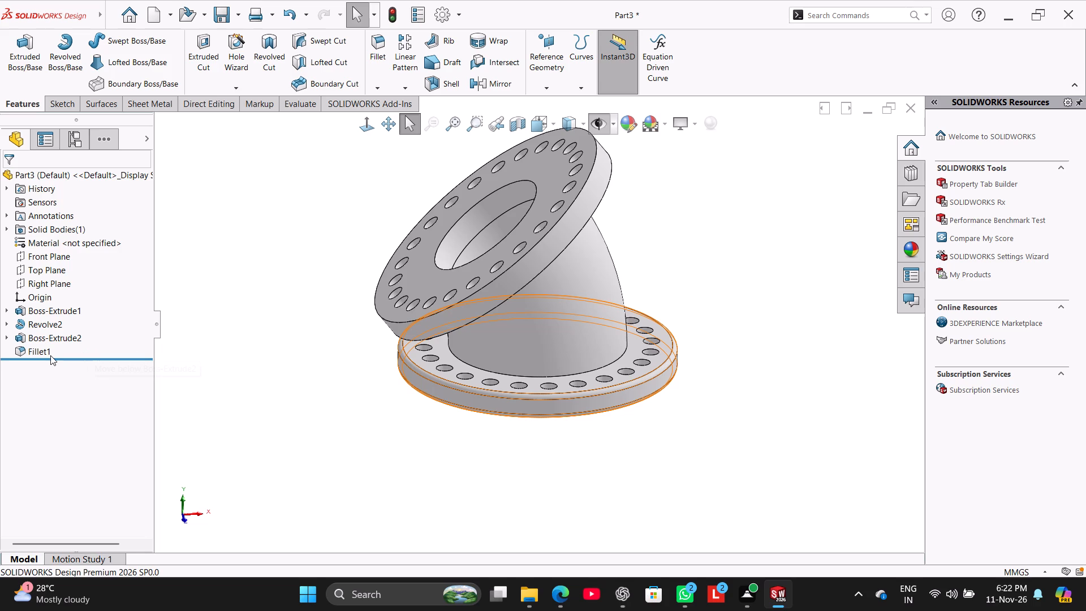
Edit Fillet1 to add both outer rim edges of the angled flange and the bore's opening edge on each flange face.
click(50, 353)
click(64, 319)
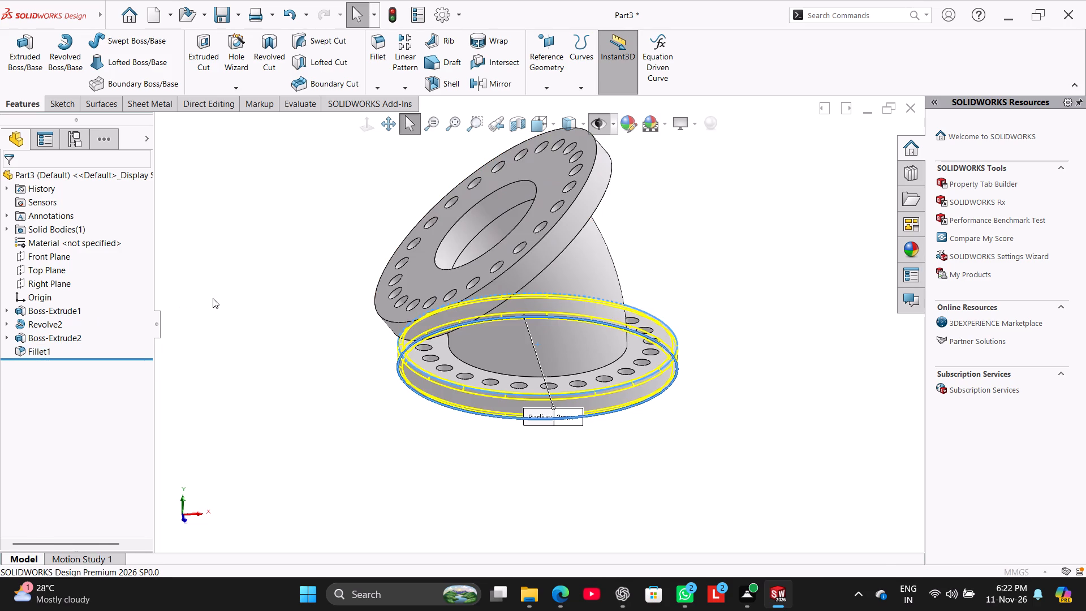
click(577, 196)
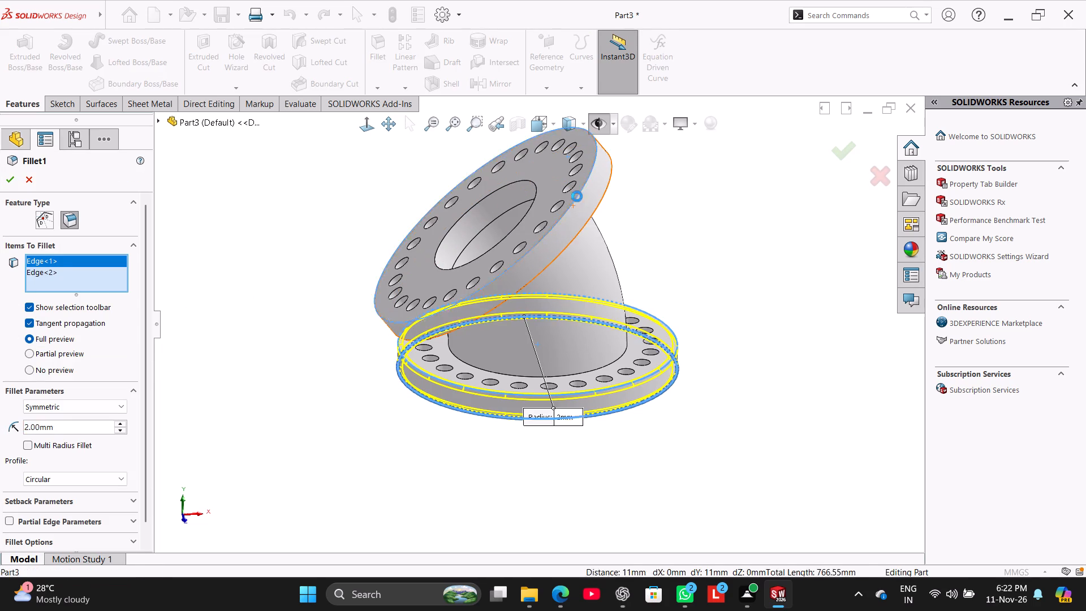
click(594, 214)
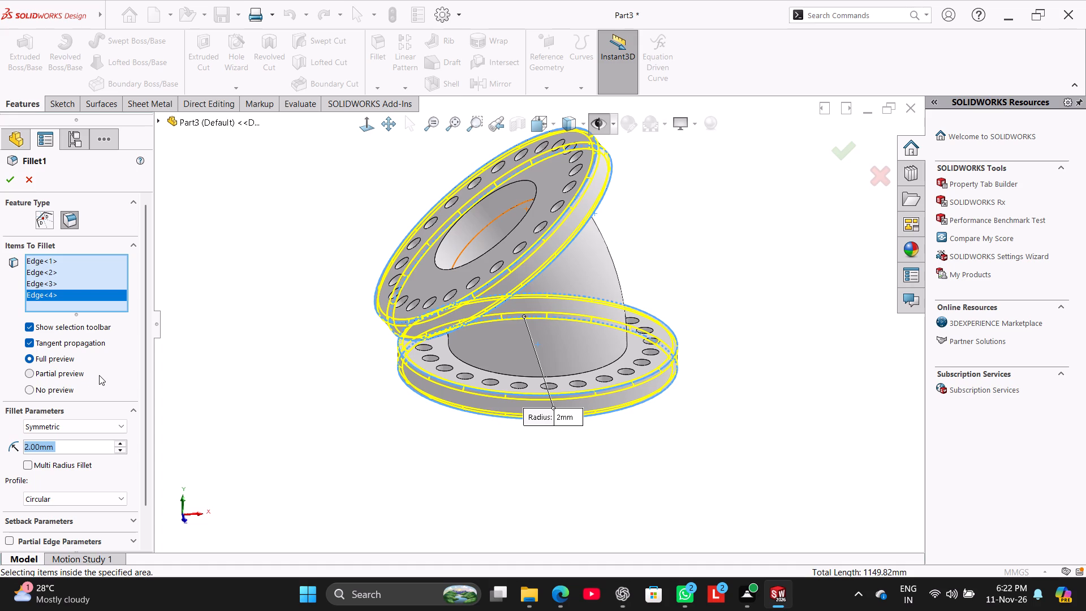
click(437, 266)
middle_drag(389, 470, 381, 449)
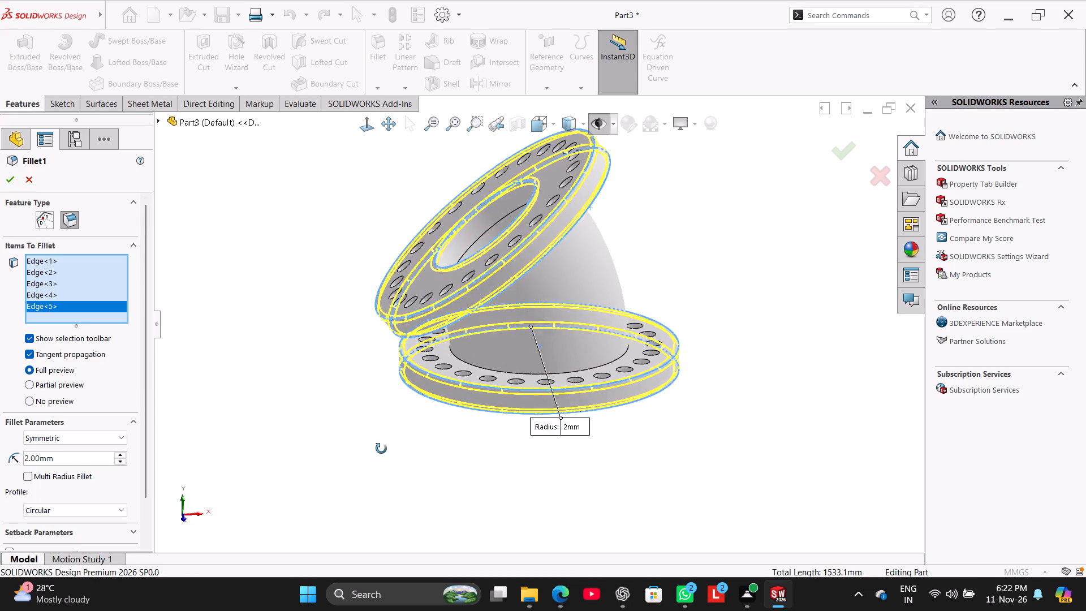
middle_drag(381, 449, 351, 295)
click(503, 284)
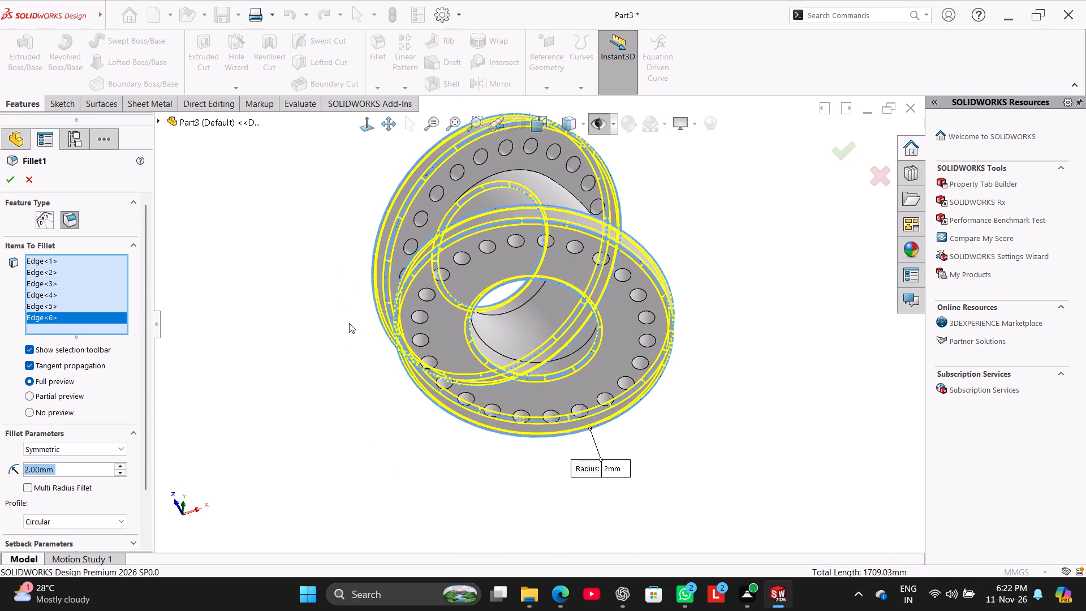
middle_drag(327, 289, 361, 439)
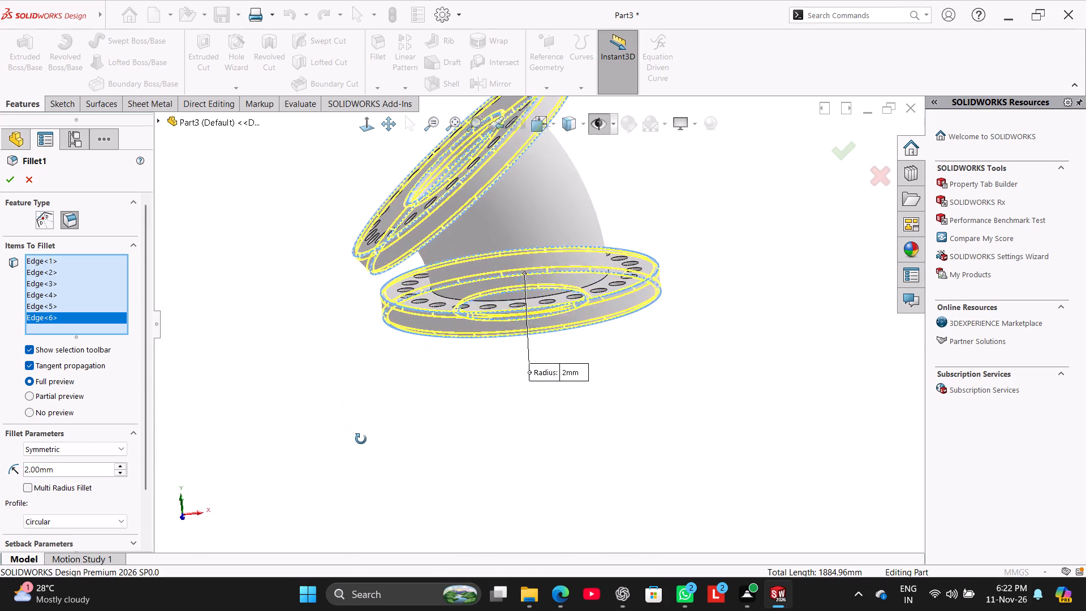
middle_drag(361, 439, 357, 420)
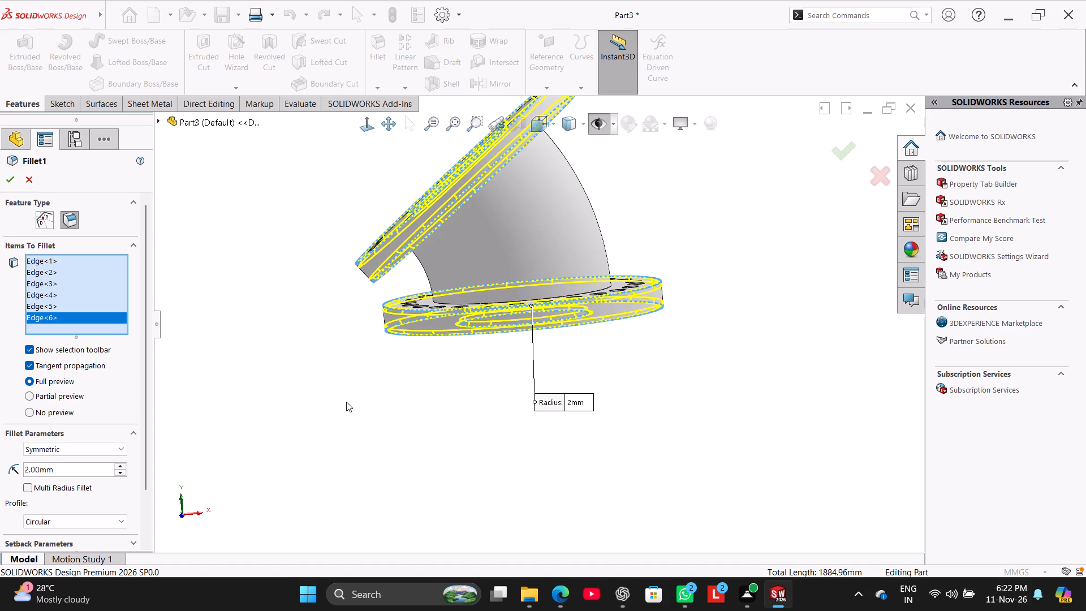
click(3, 182)
click(255, 244)
Inspect both filleted flanges and check the bore edges in a temporary section on the Front Plane.
middle_drag(267, 274, 304, 328)
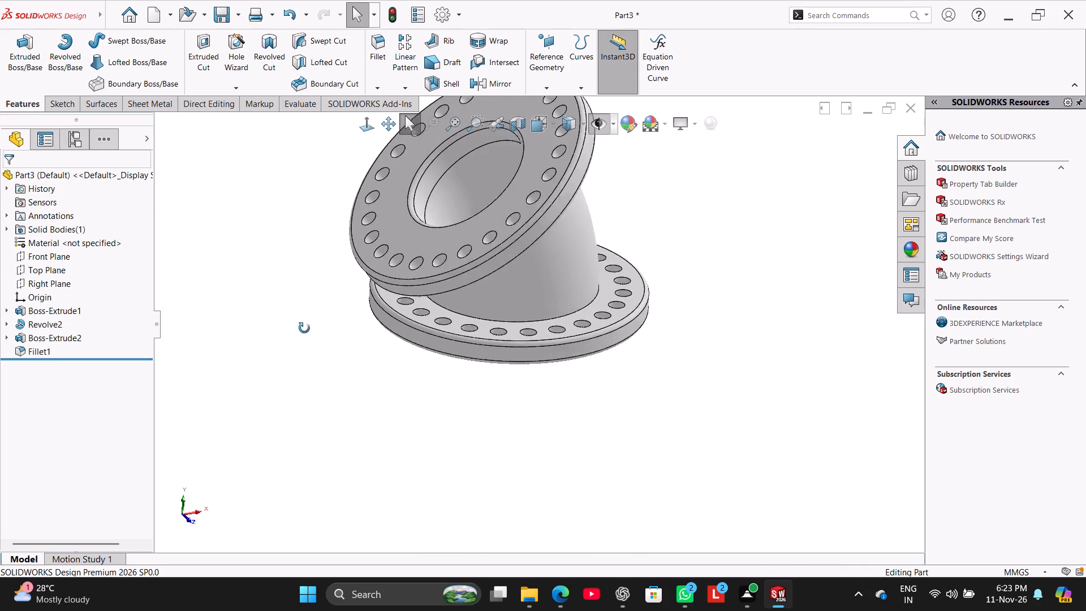
middle_drag(304, 328, 281, 380)
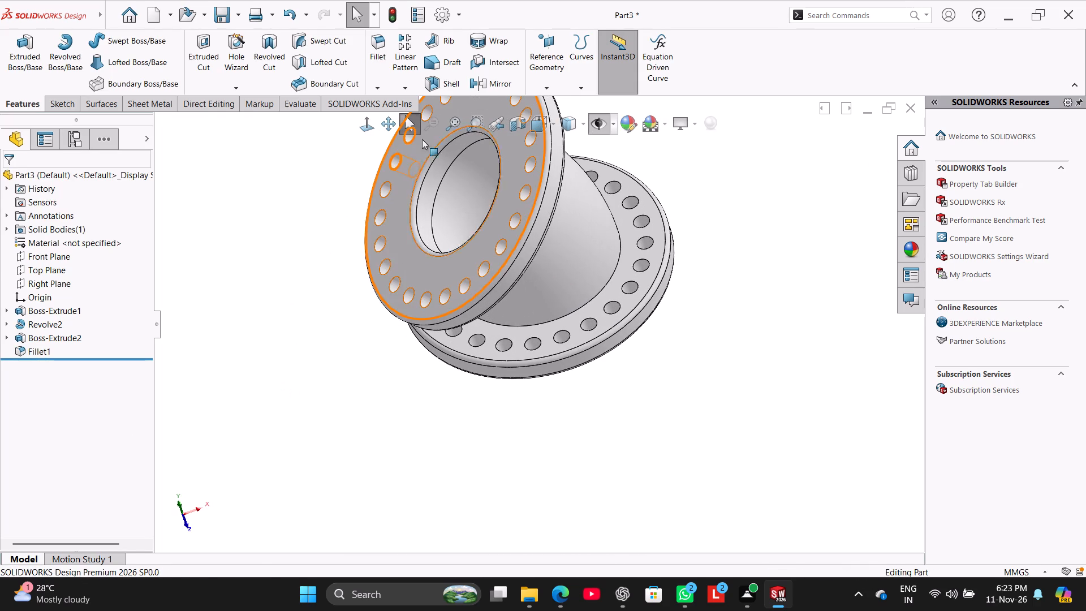
click(518, 127)
click(366, 128)
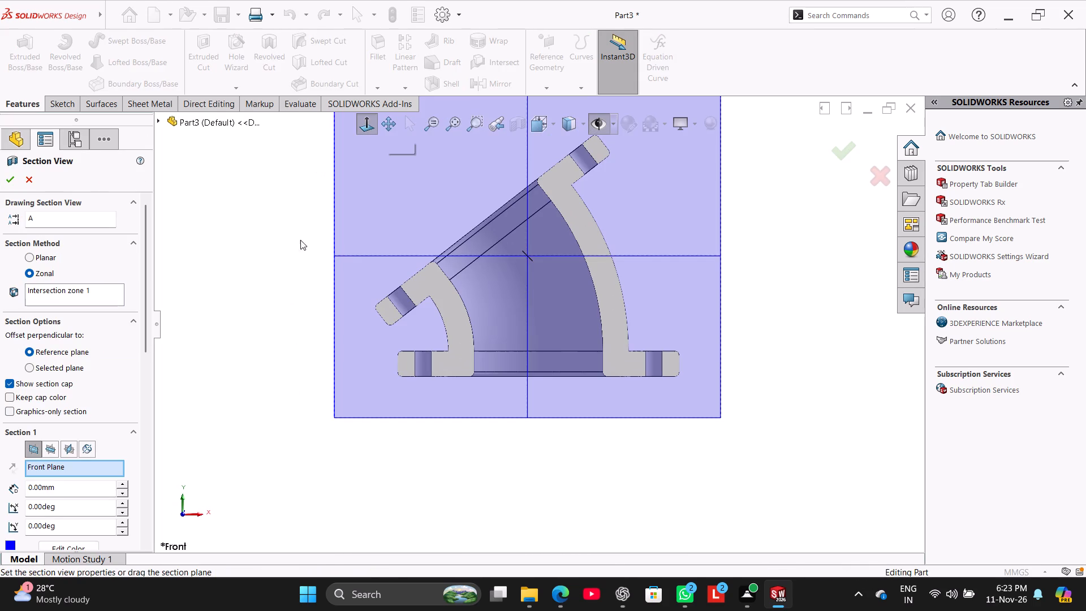
click(258, 245)
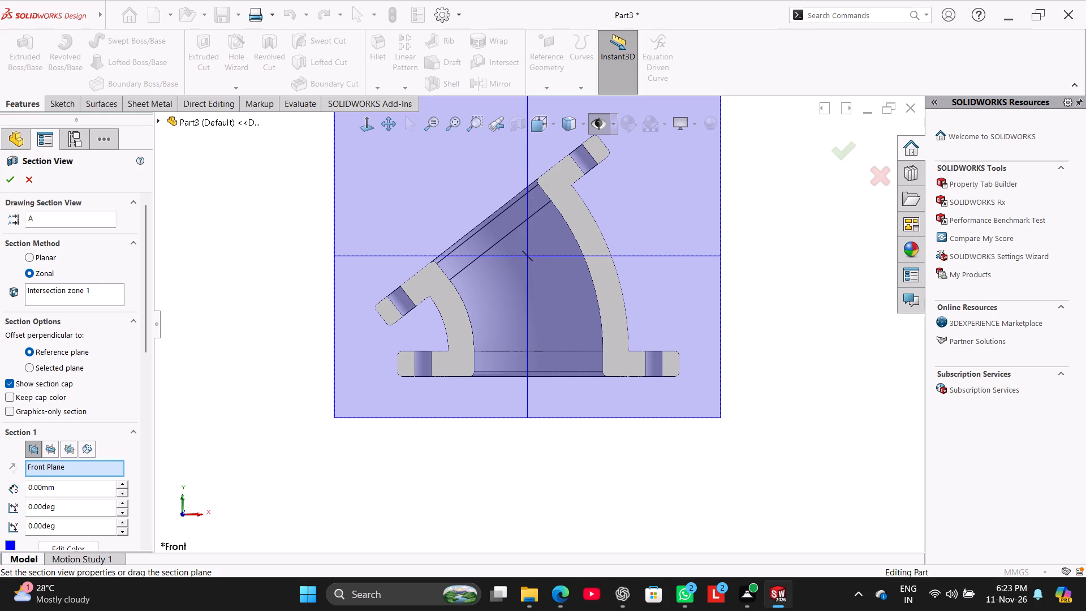
click(23, 179)
right_drag(261, 334, 376, 265)
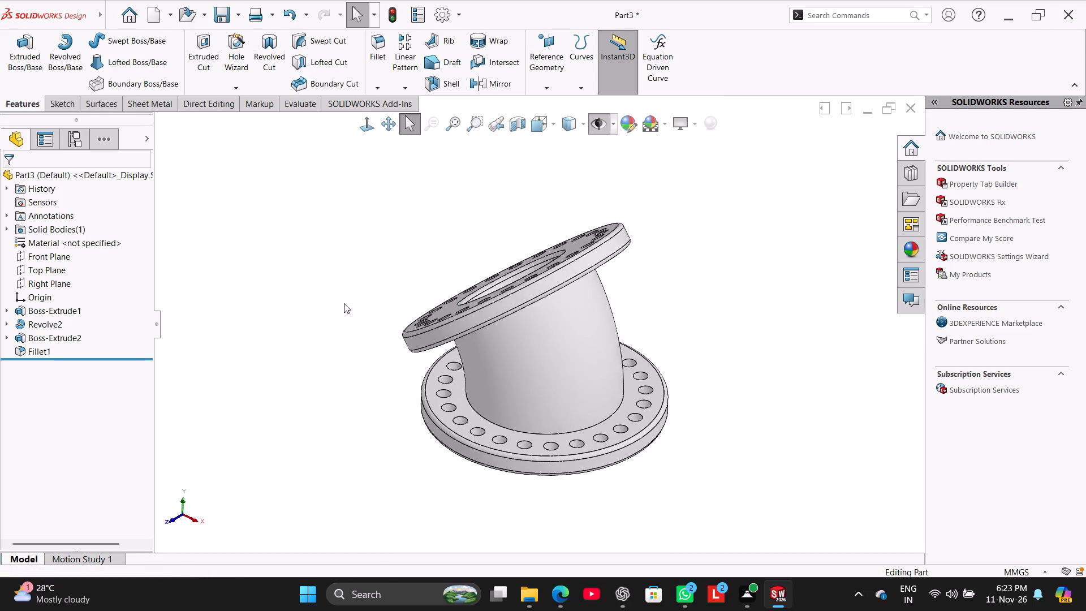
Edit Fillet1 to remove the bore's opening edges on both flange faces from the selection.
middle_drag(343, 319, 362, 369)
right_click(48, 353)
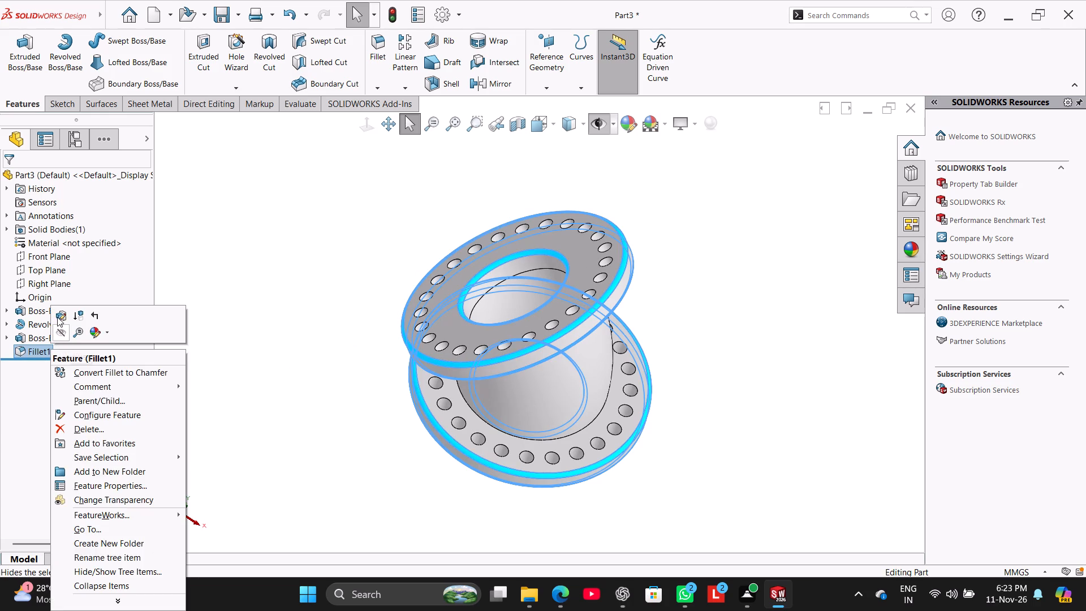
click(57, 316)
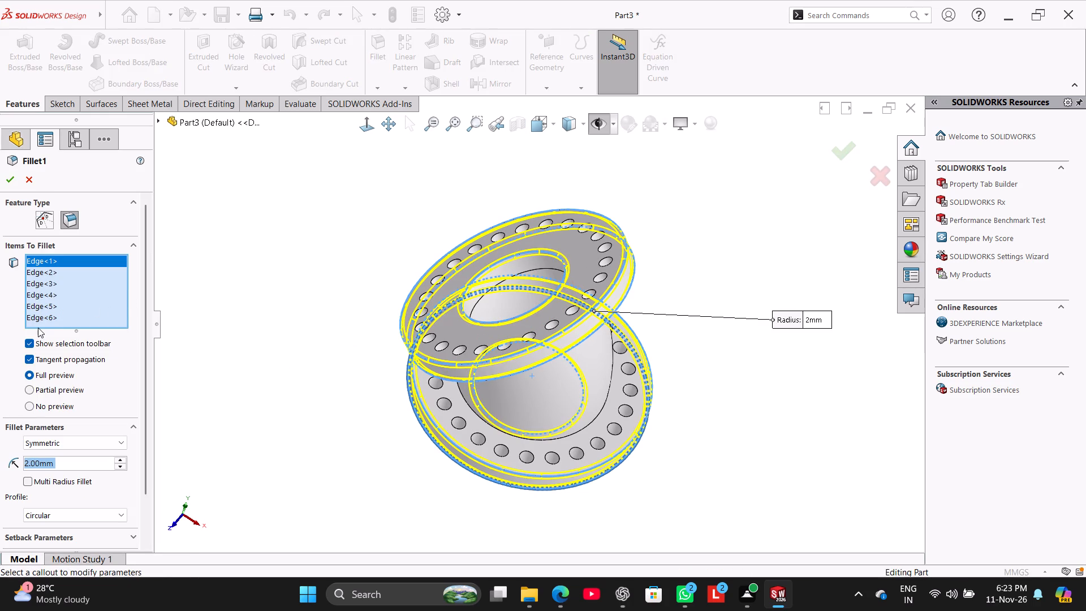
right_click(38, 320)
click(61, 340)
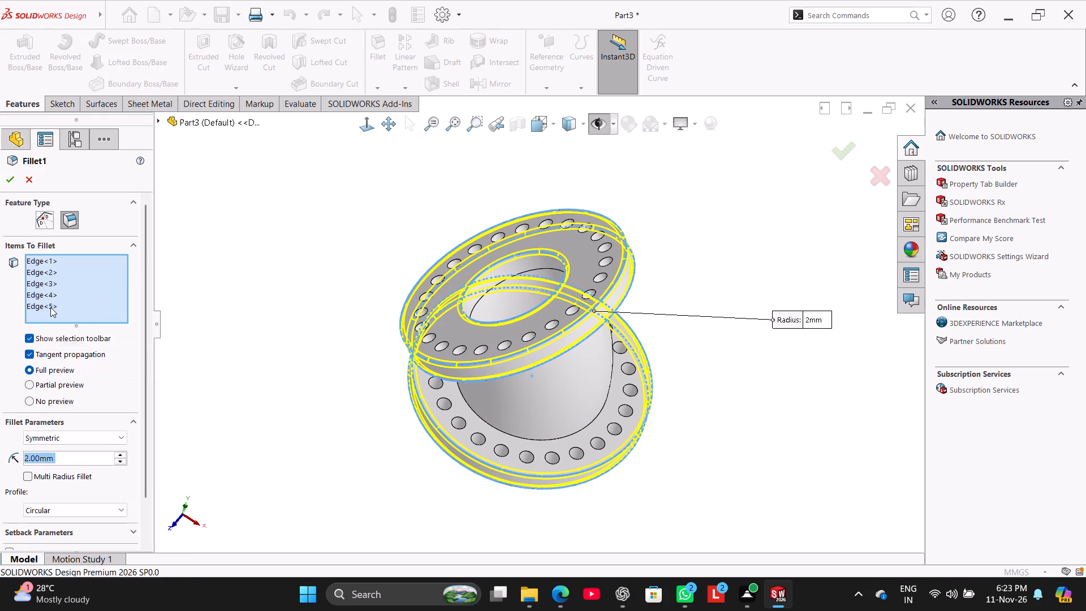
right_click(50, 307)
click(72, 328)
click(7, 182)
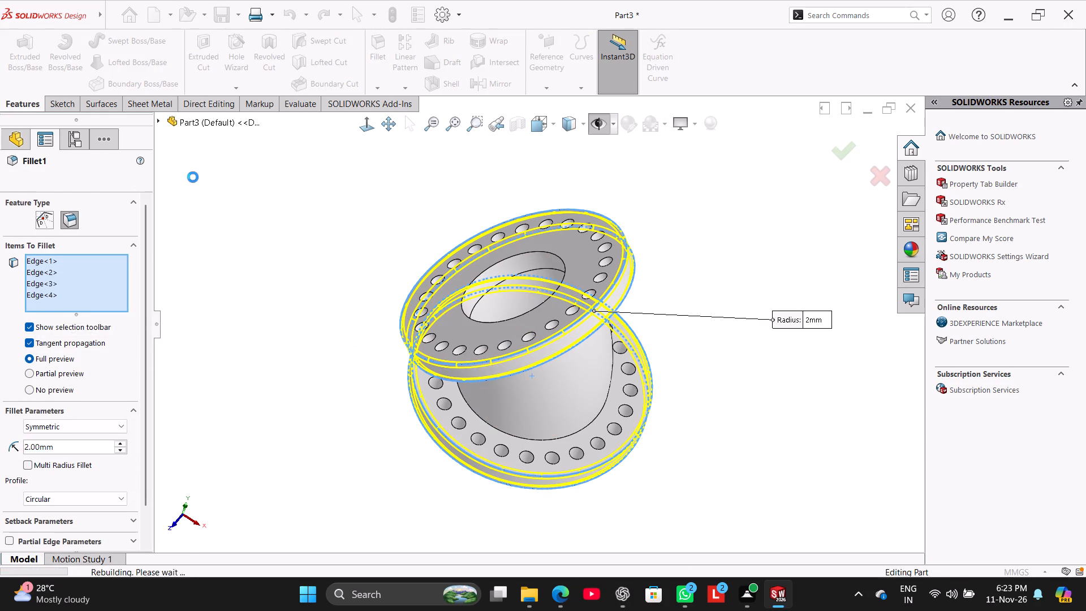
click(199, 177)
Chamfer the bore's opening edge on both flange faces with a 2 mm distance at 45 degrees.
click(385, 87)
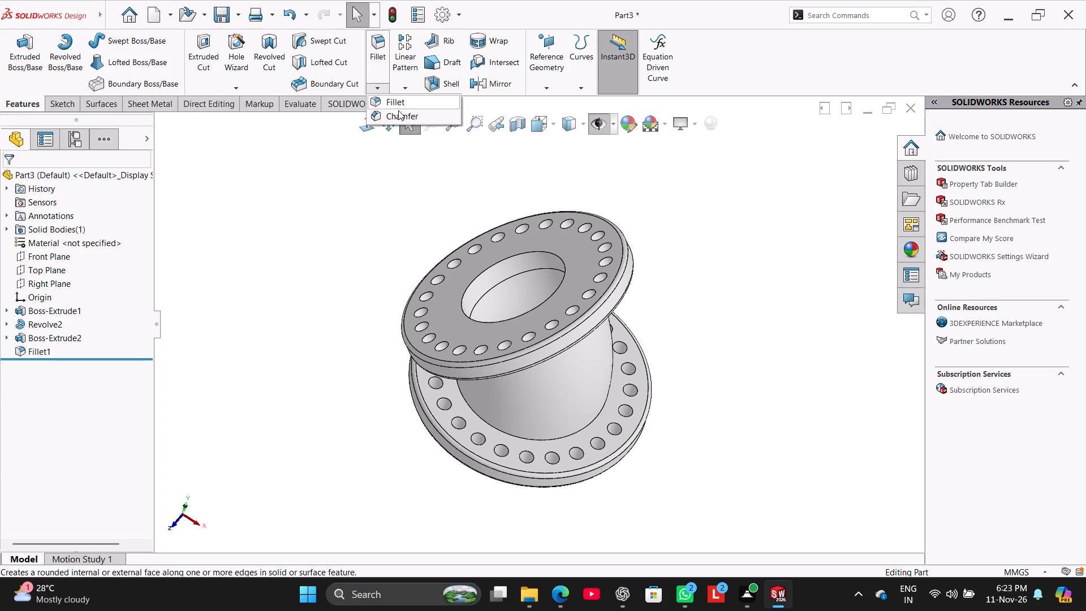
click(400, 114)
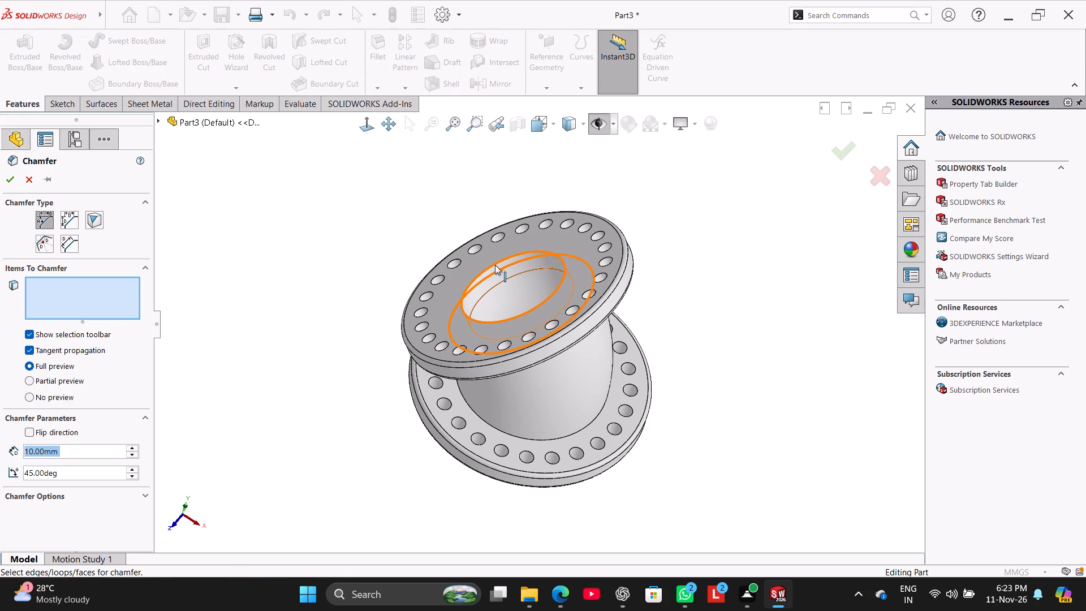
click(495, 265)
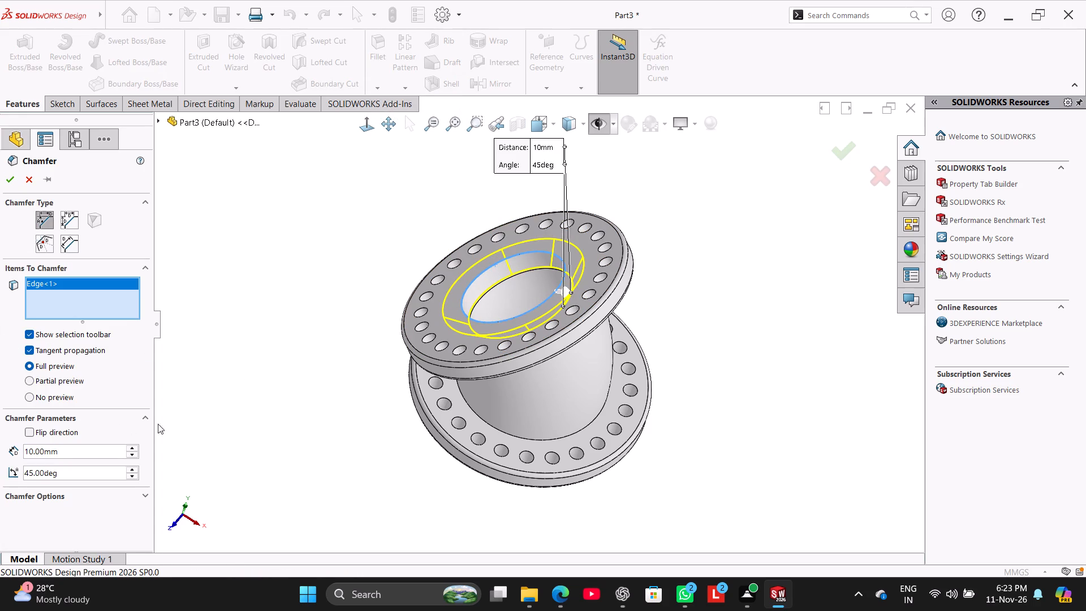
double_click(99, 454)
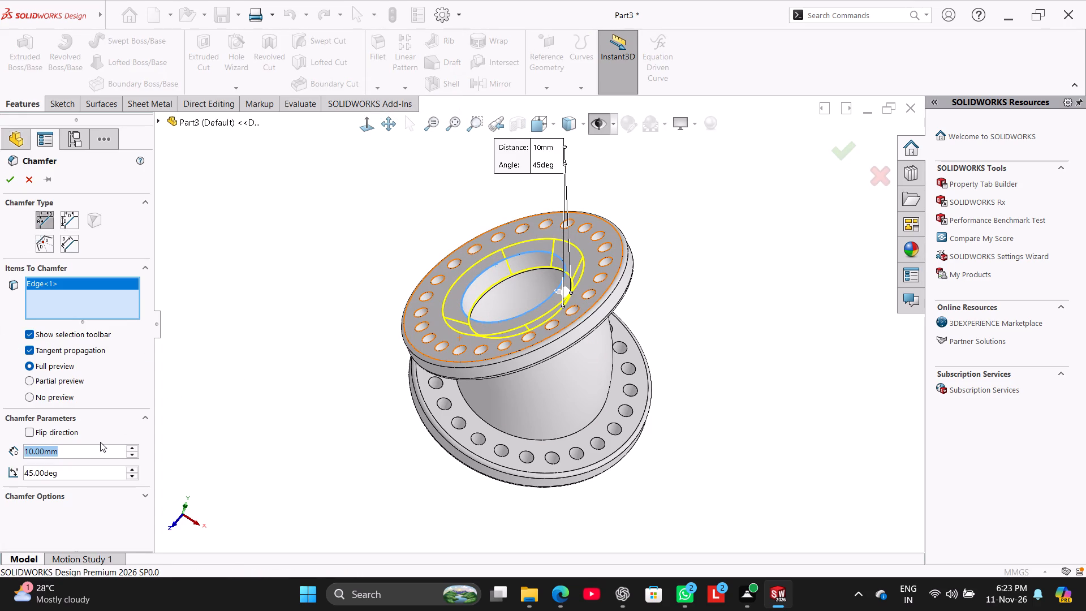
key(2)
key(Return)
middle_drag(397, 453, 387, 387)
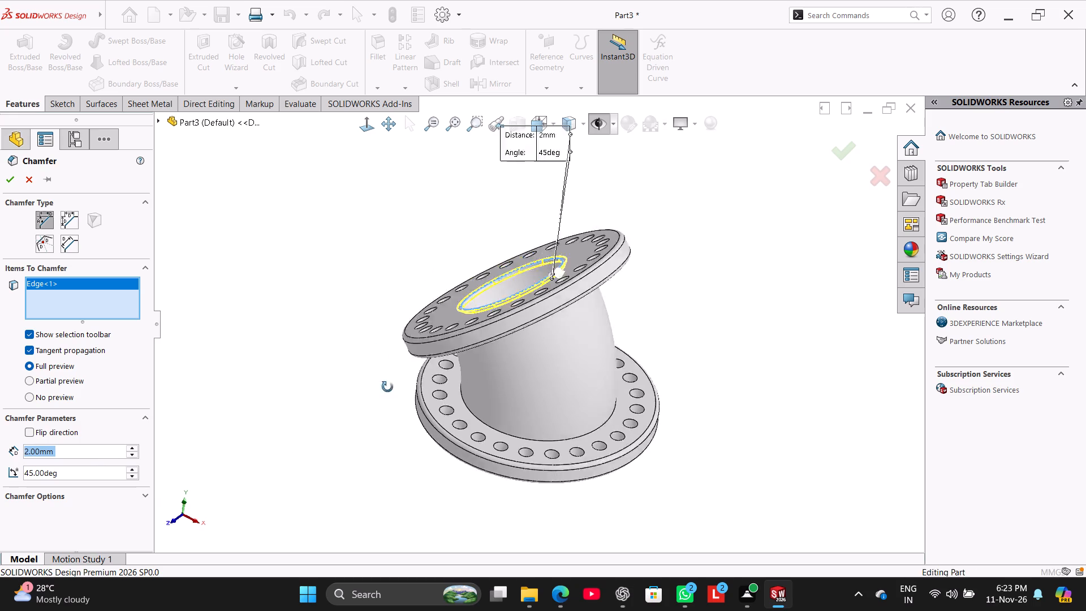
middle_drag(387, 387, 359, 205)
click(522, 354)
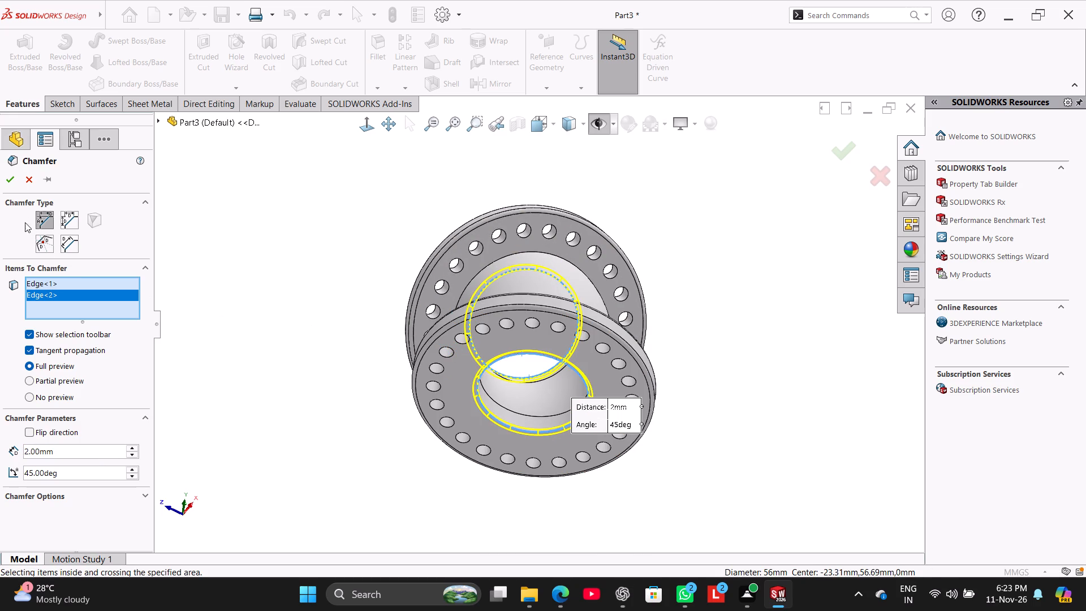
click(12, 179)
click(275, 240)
Check the chamfered bore edges in a section view on the Front Plane, and restore the full isometric view.
middle_drag(292, 273, 302, 334)
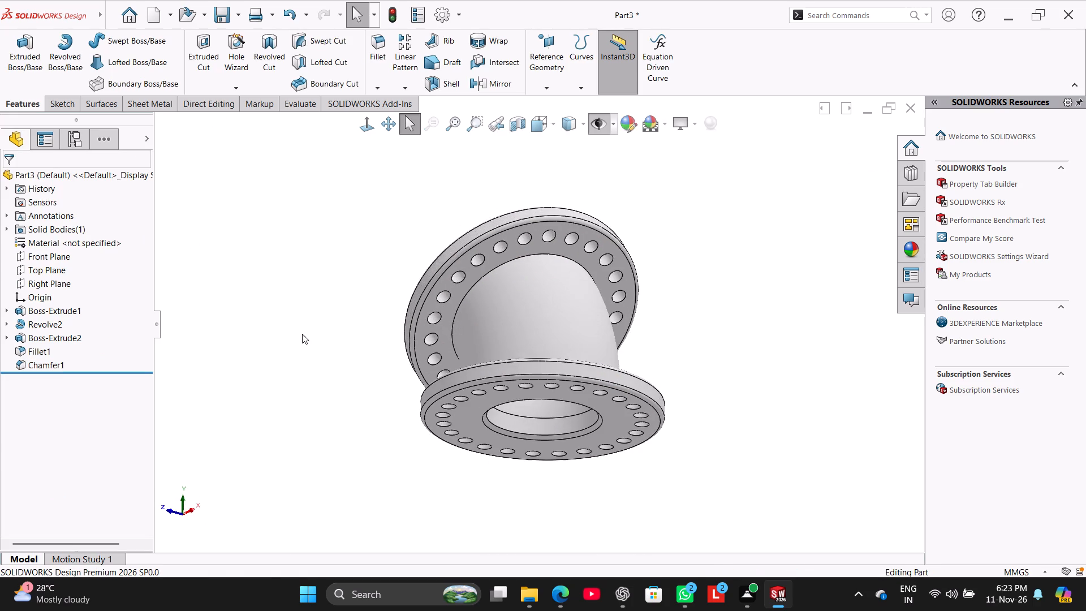
middle_drag(302, 334, 301, 334)
click(523, 127)
click(374, 121)
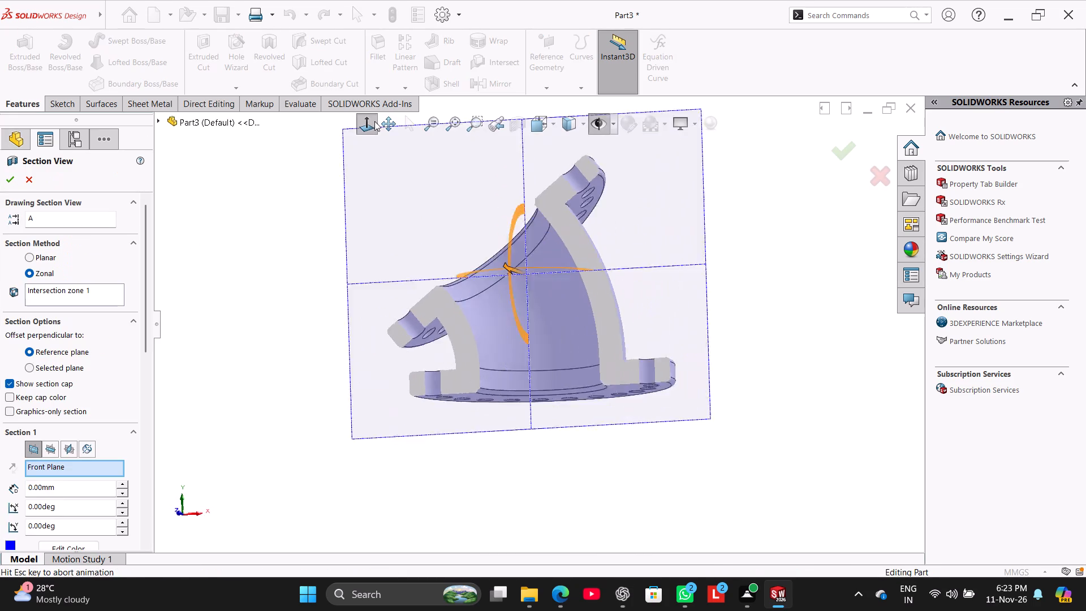
click(7, 182)
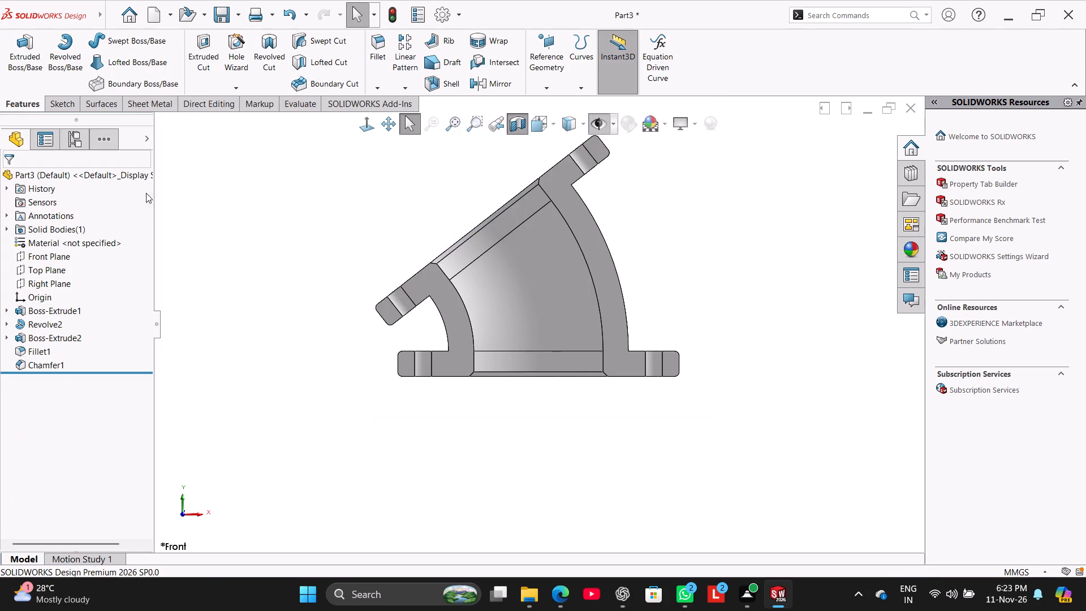
right_drag(242, 263, 354, 196)
click(515, 127)
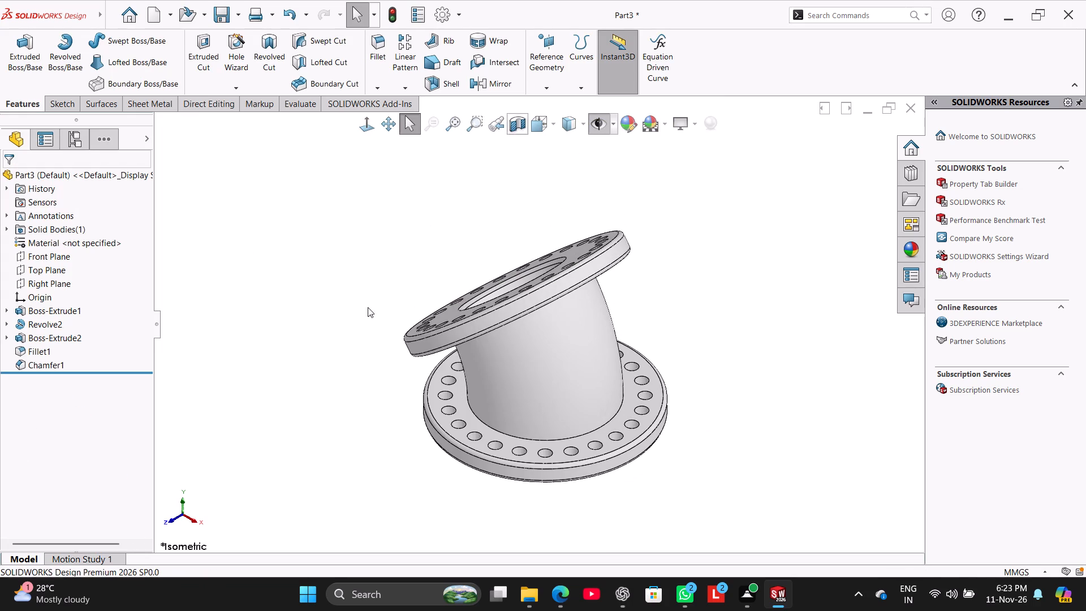
right_drag(368, 308, 476, 209)
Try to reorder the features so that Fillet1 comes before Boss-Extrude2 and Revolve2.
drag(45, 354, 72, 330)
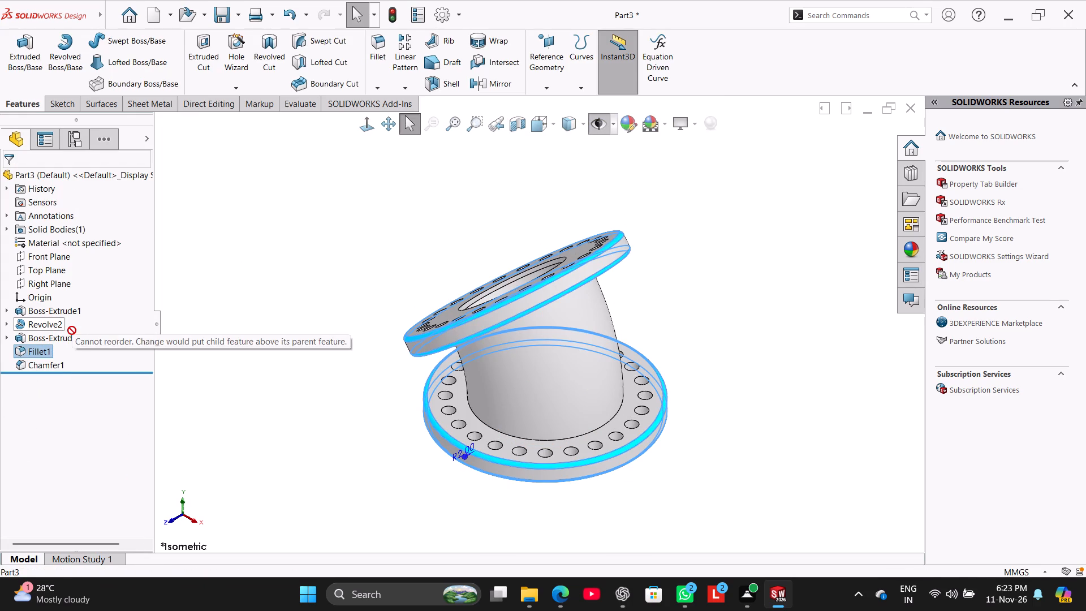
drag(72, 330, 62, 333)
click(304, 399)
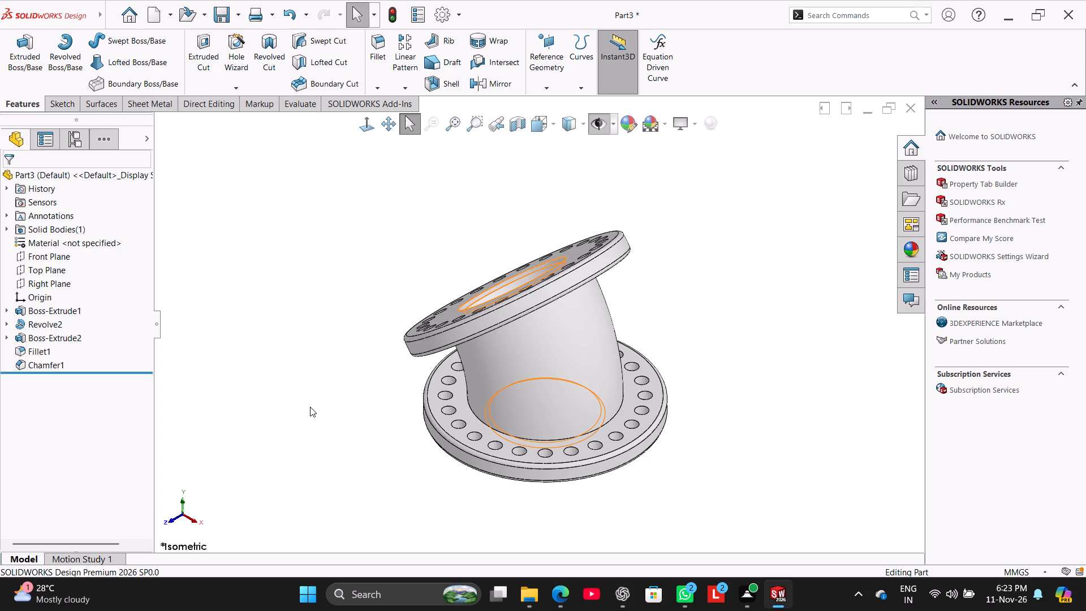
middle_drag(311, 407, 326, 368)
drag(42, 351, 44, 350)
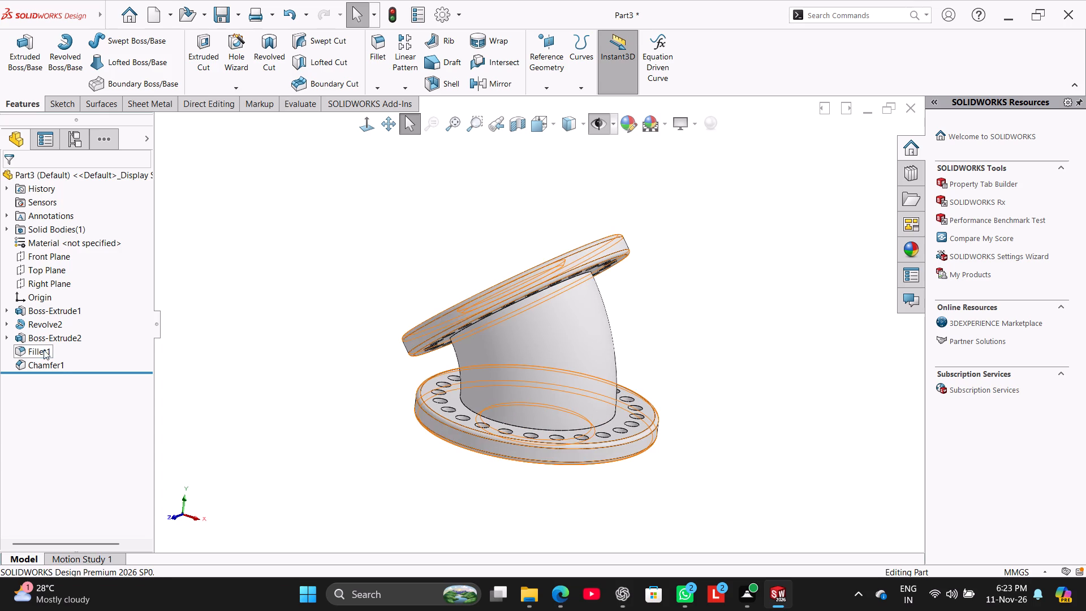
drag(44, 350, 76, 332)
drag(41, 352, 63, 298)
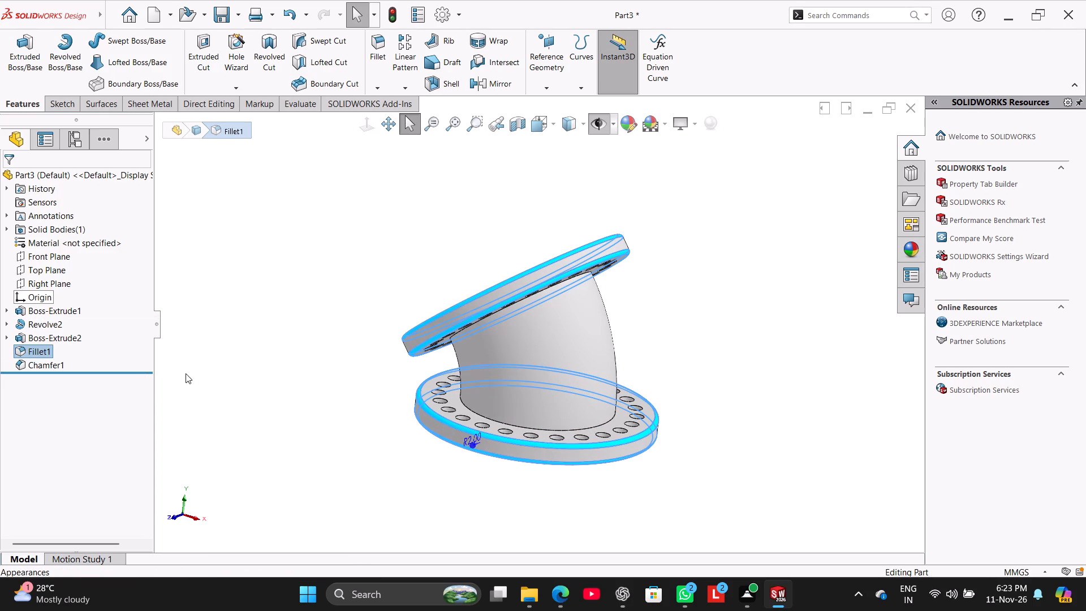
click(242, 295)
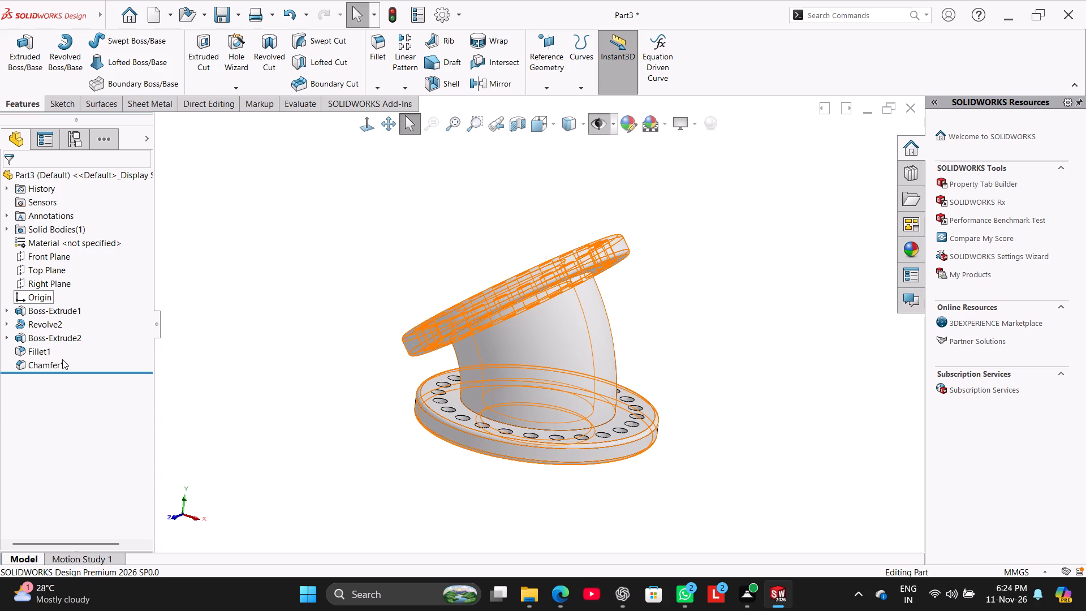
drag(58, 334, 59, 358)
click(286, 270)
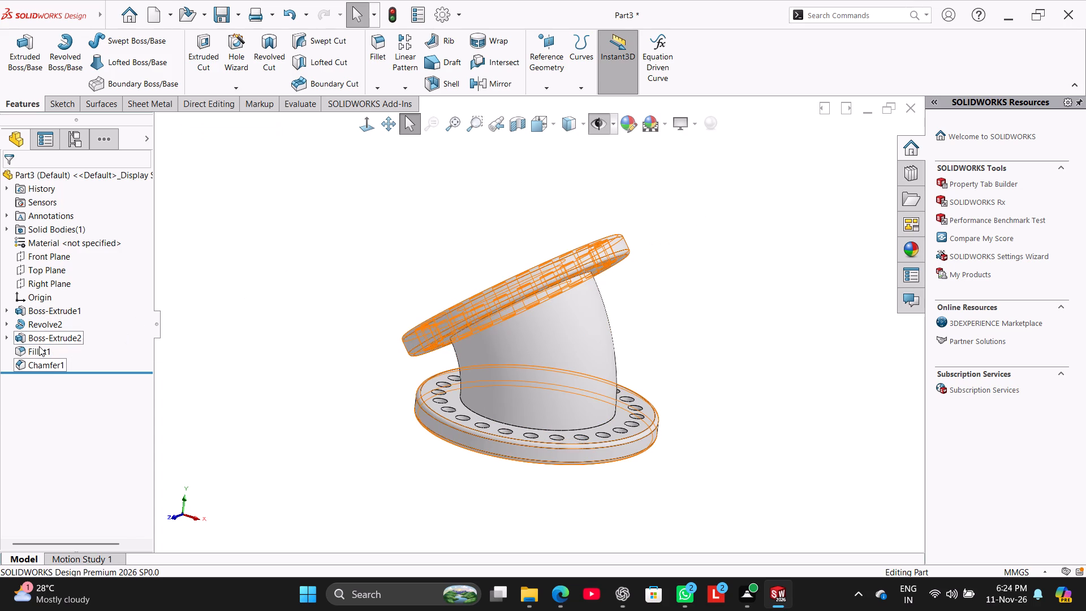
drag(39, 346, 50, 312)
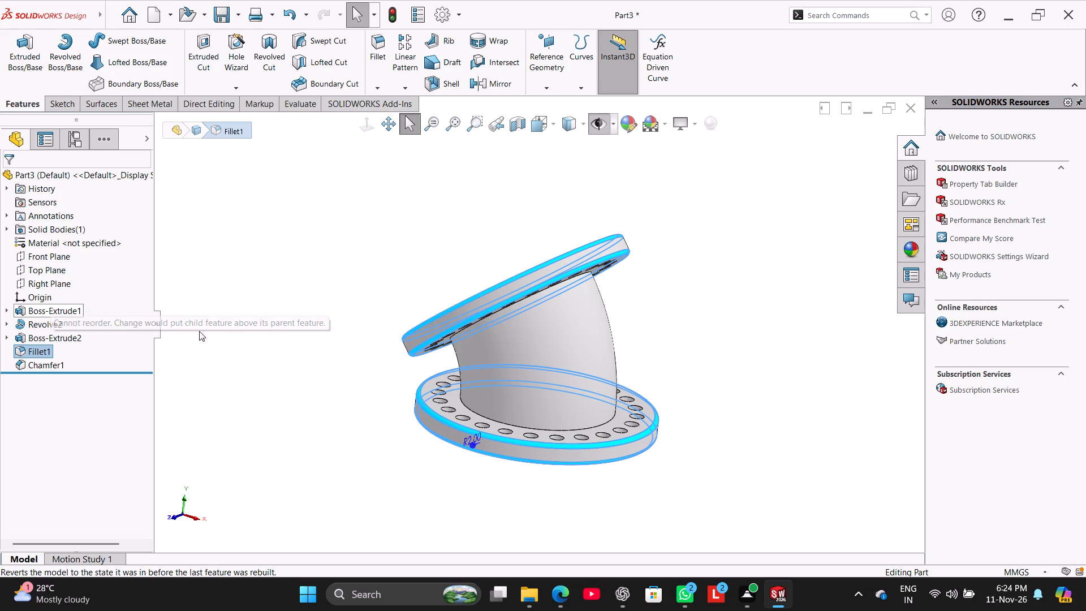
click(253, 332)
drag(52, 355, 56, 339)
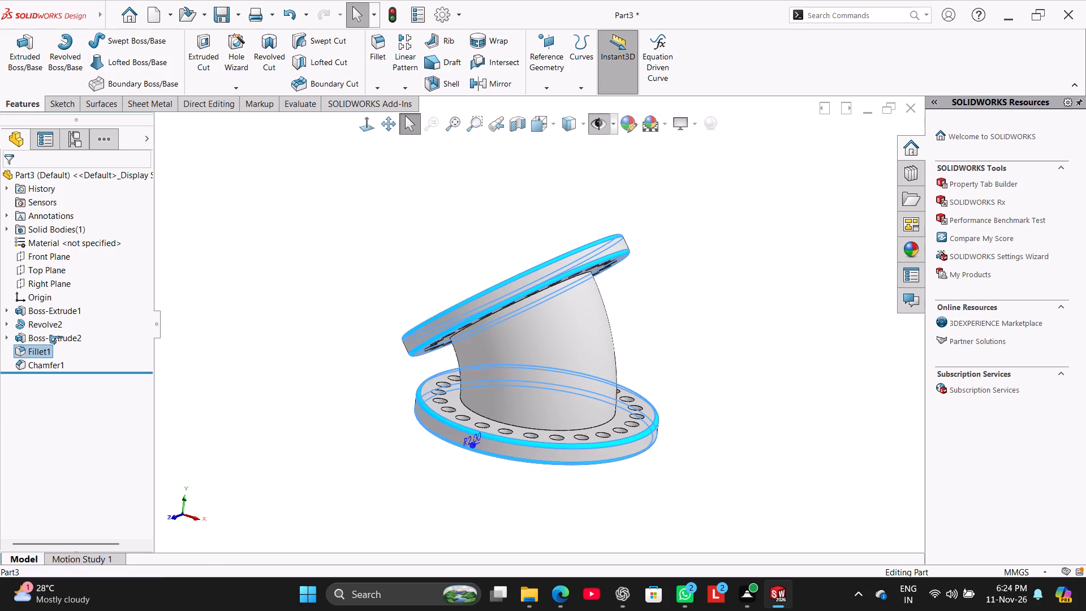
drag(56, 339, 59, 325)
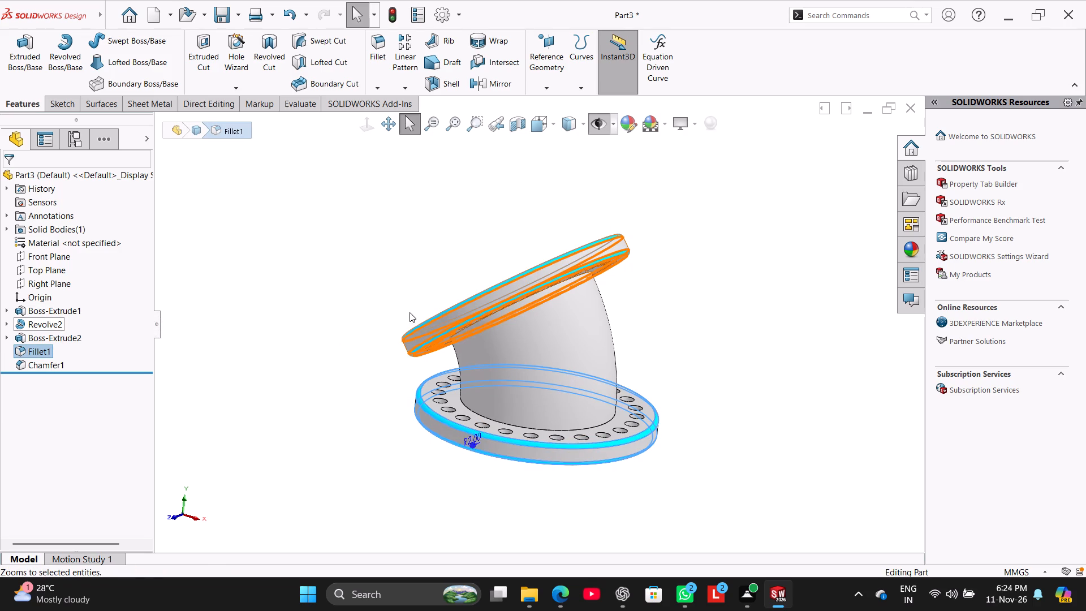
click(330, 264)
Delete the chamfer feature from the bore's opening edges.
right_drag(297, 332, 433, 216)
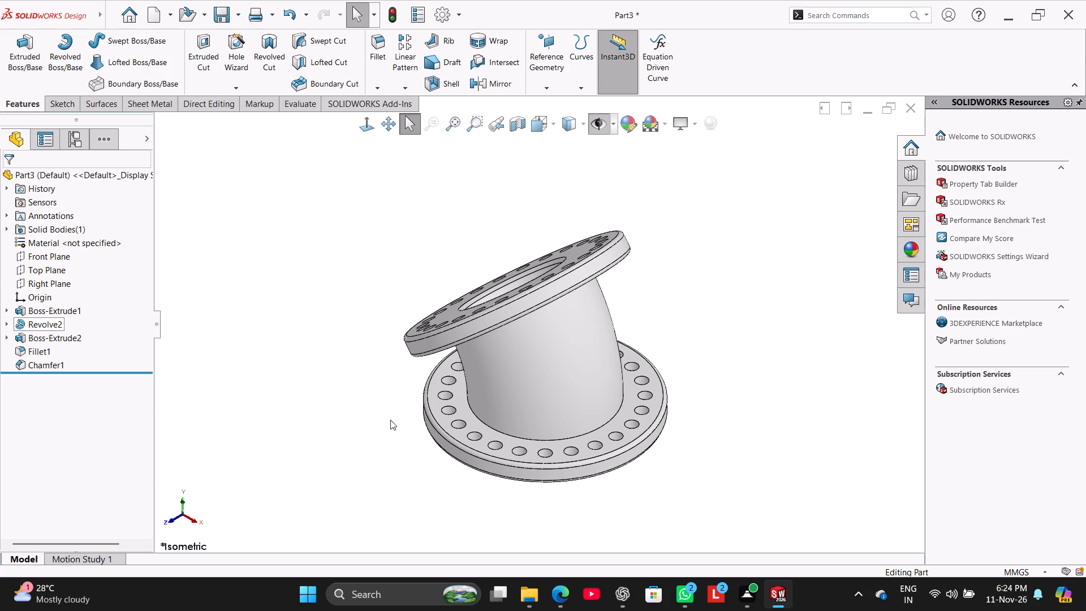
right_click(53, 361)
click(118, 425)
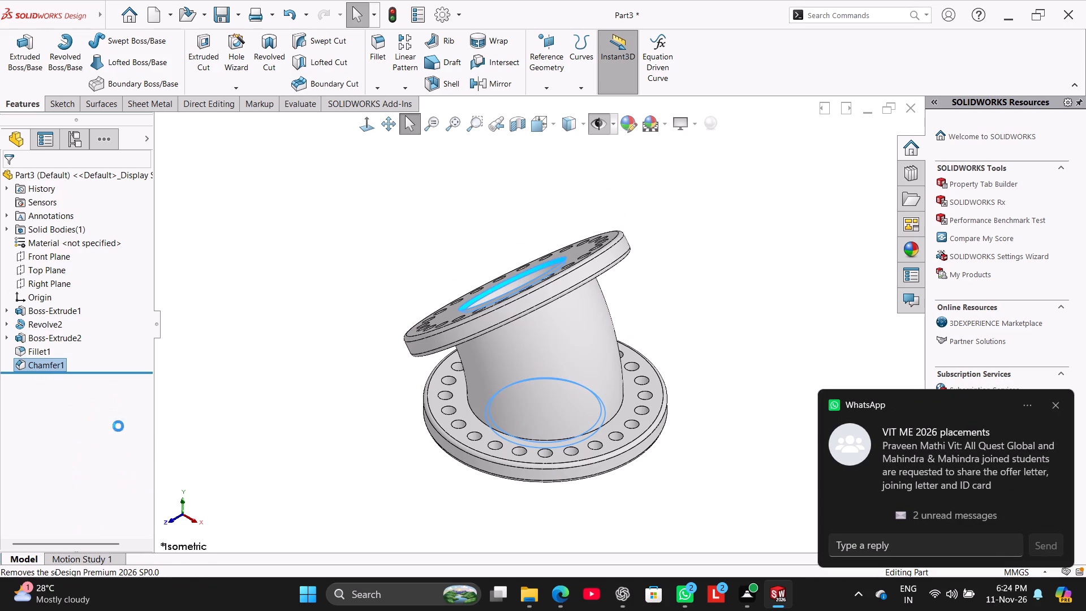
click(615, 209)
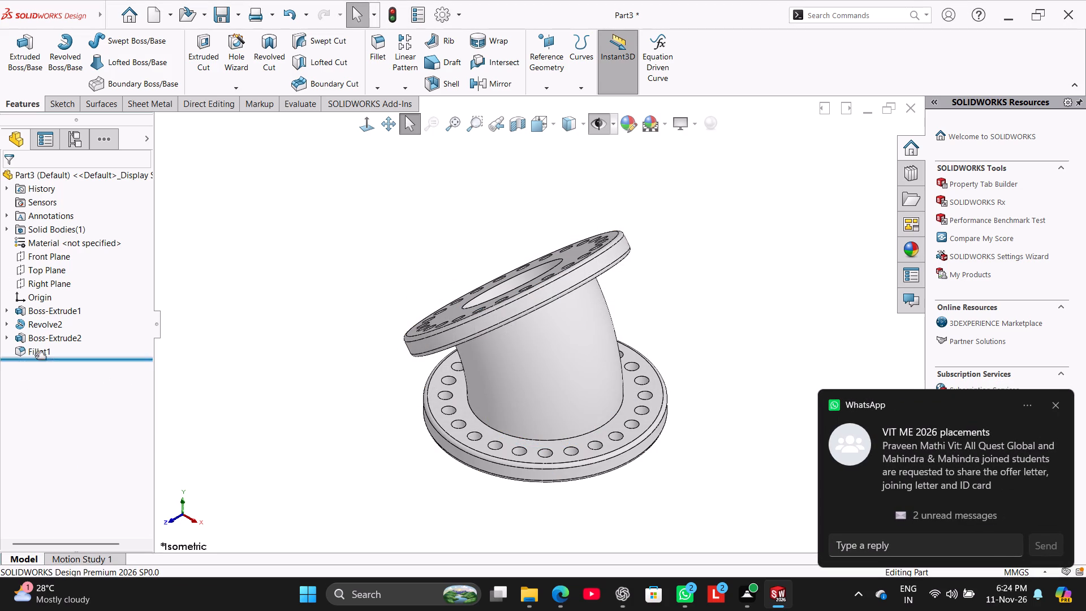
Edit Fillet1 to add the edges where the pipe's outer surface meets the base flange and the angled flange.
right_click(39, 350)
click(58, 309)
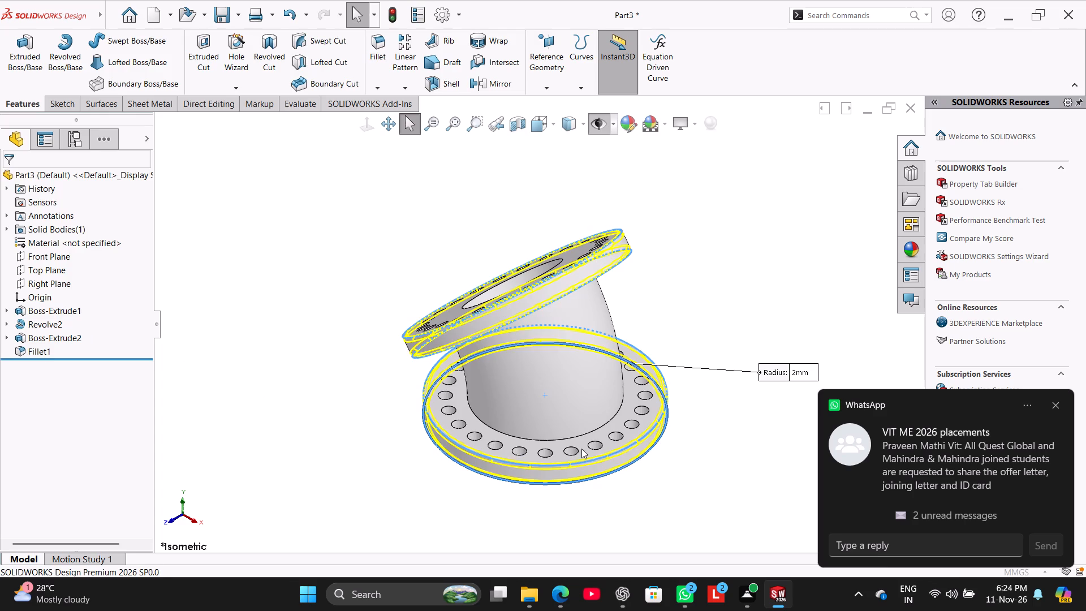
click(584, 432)
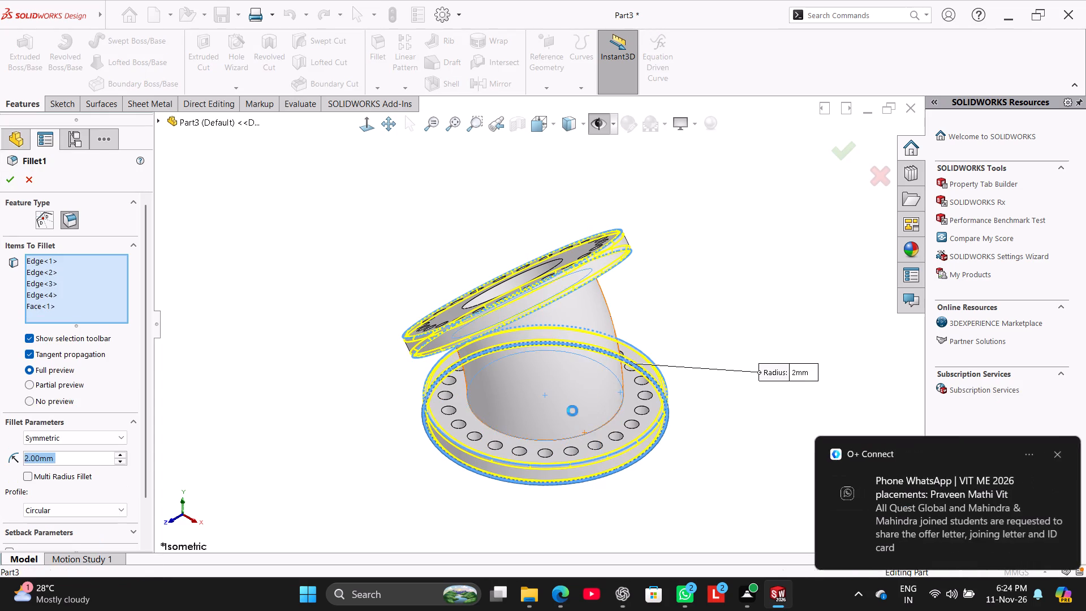
middle_drag(303, 388, 220, 250)
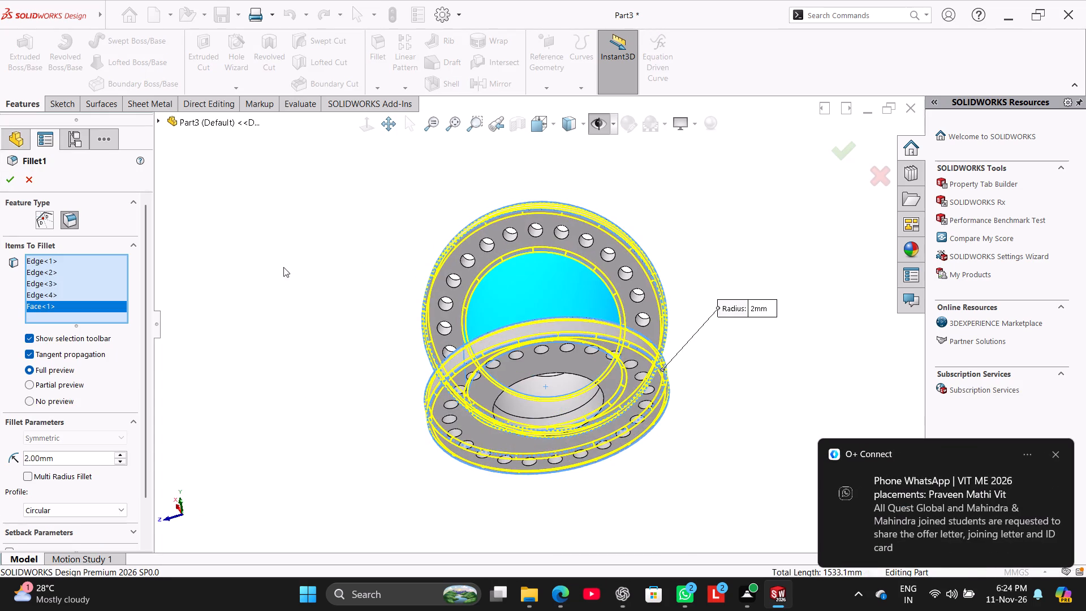
middle_drag(285, 281, 308, 401)
right_click(58, 305)
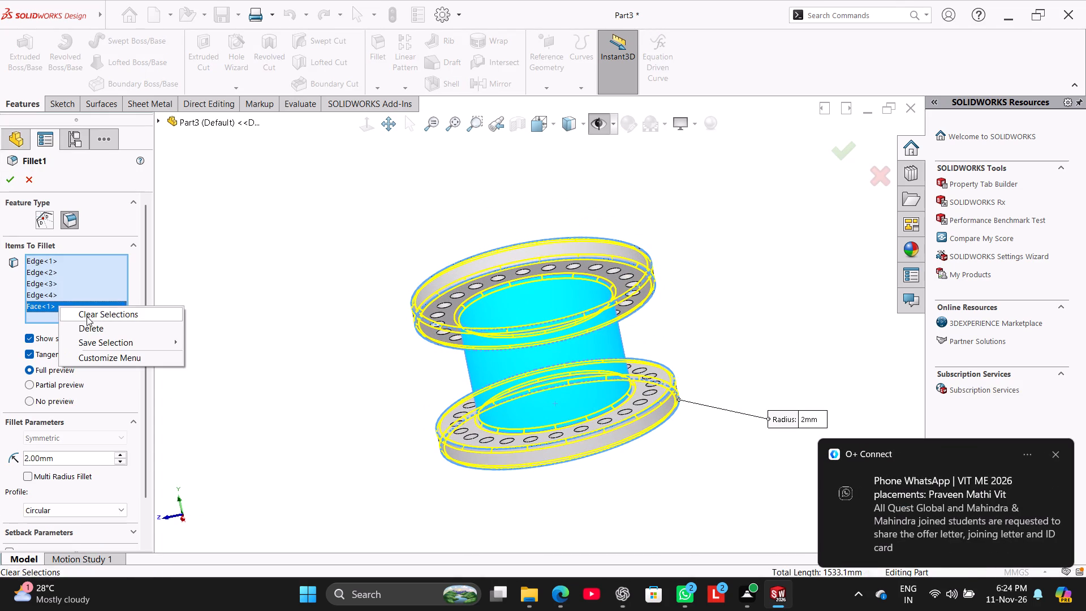
click(93, 329)
click(525, 433)
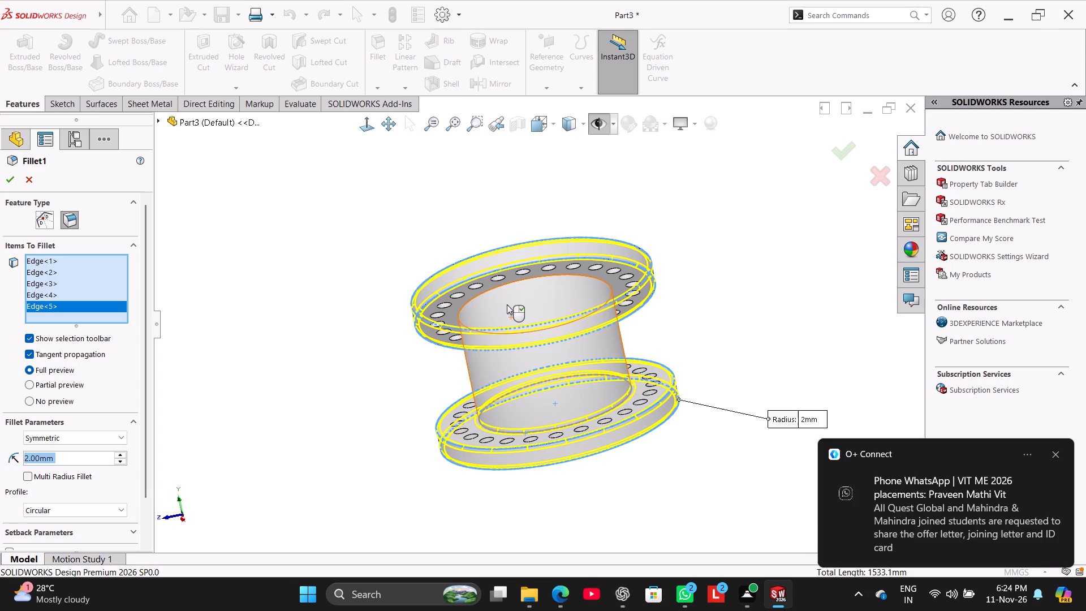
click(502, 286)
Add the bore's opening edge on each flange face to Fillet1, and finish the edit.
middle_drag(299, 256, 317, 439)
click(501, 332)
middle_drag(368, 432, 354, 356)
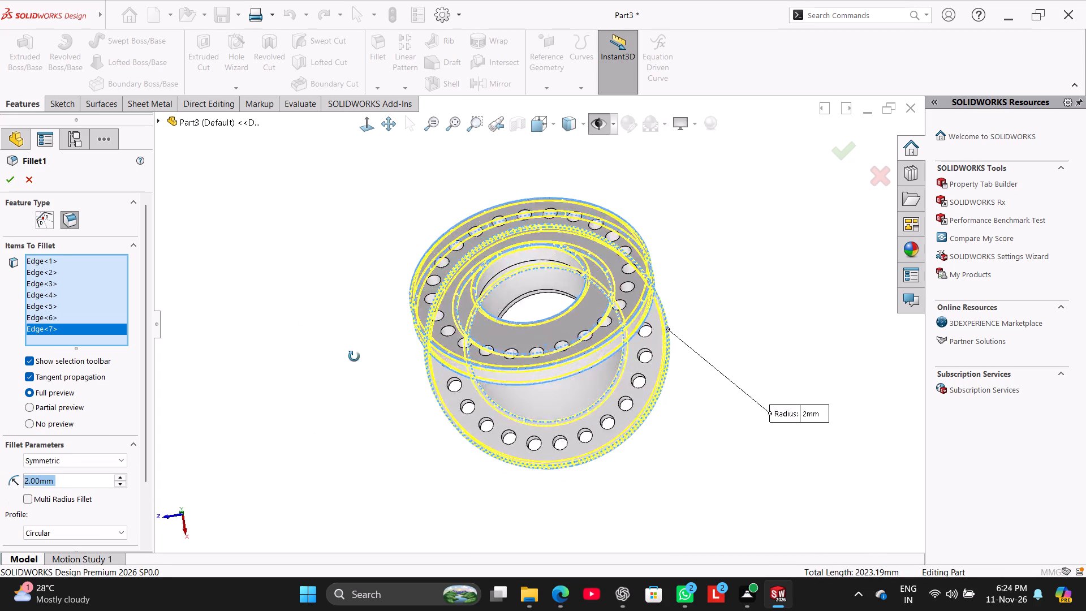
middle_drag(354, 356, 274, 134)
click(510, 362)
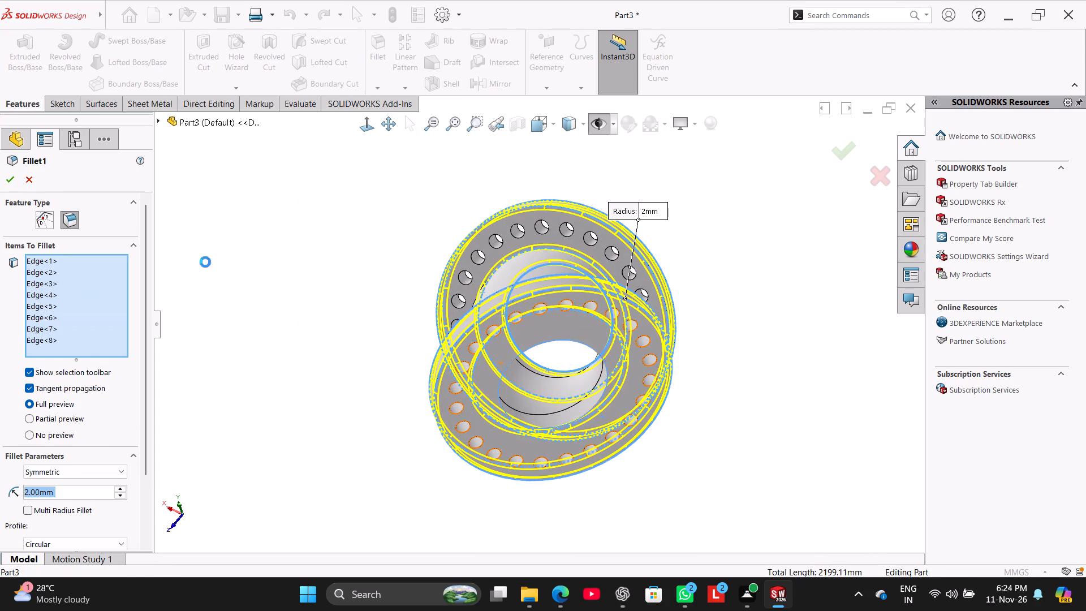
click(9, 180)
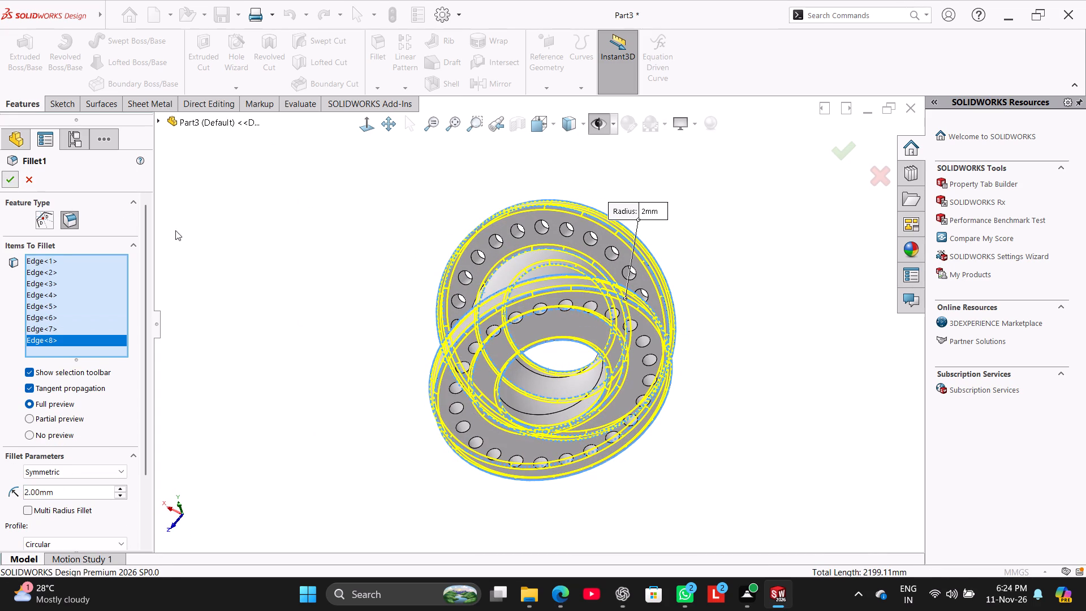
right_drag(321, 298, 468, 190)
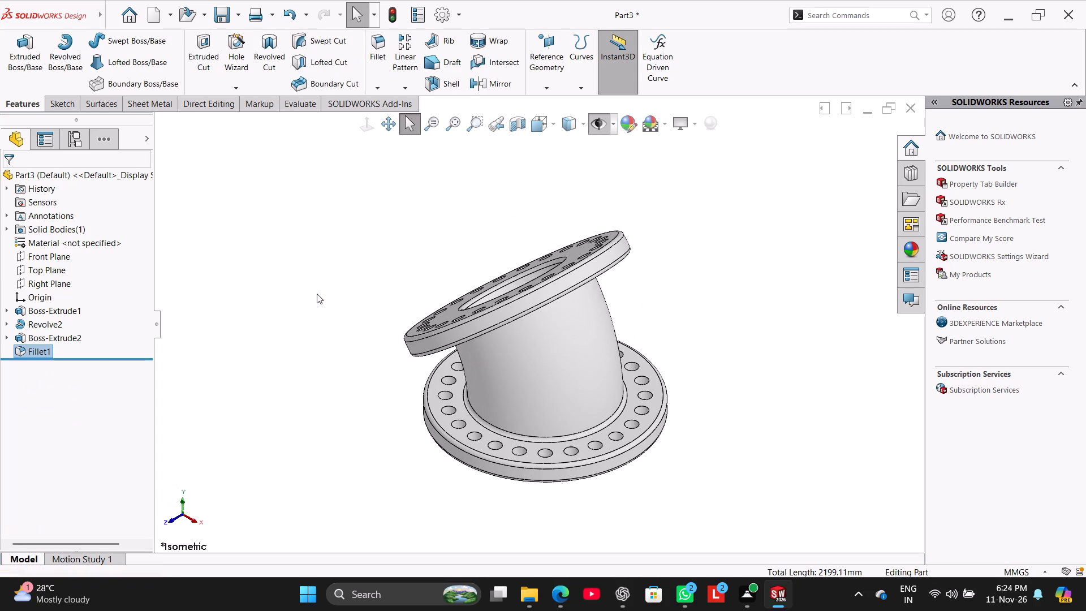
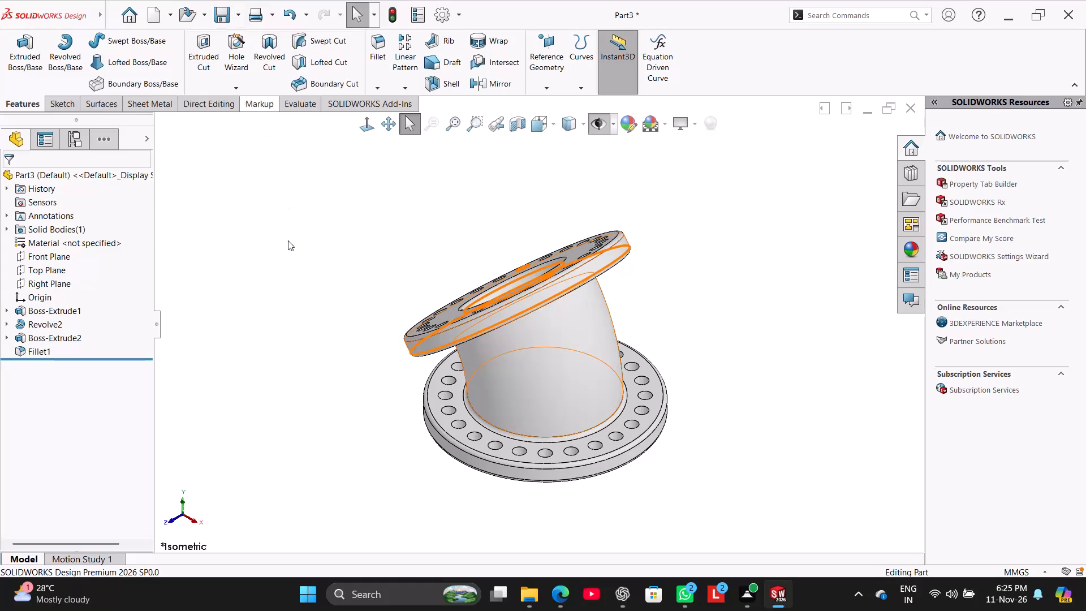
Clear the selection and turn off the hiding of all item types in the model view.
click(290, 255)
right_drag(313, 324, 457, 199)
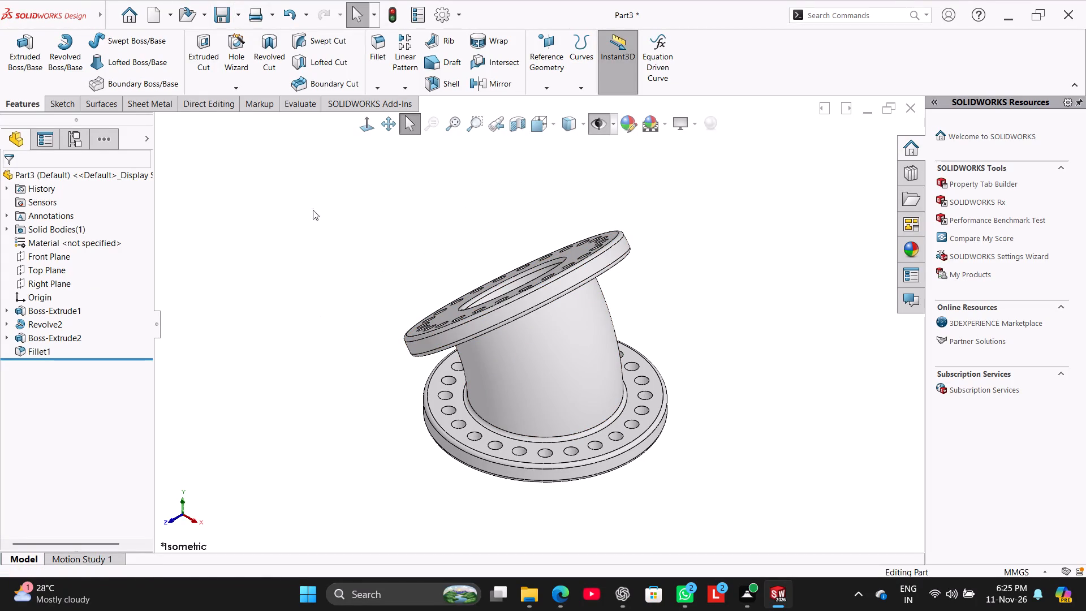
click(598, 123)
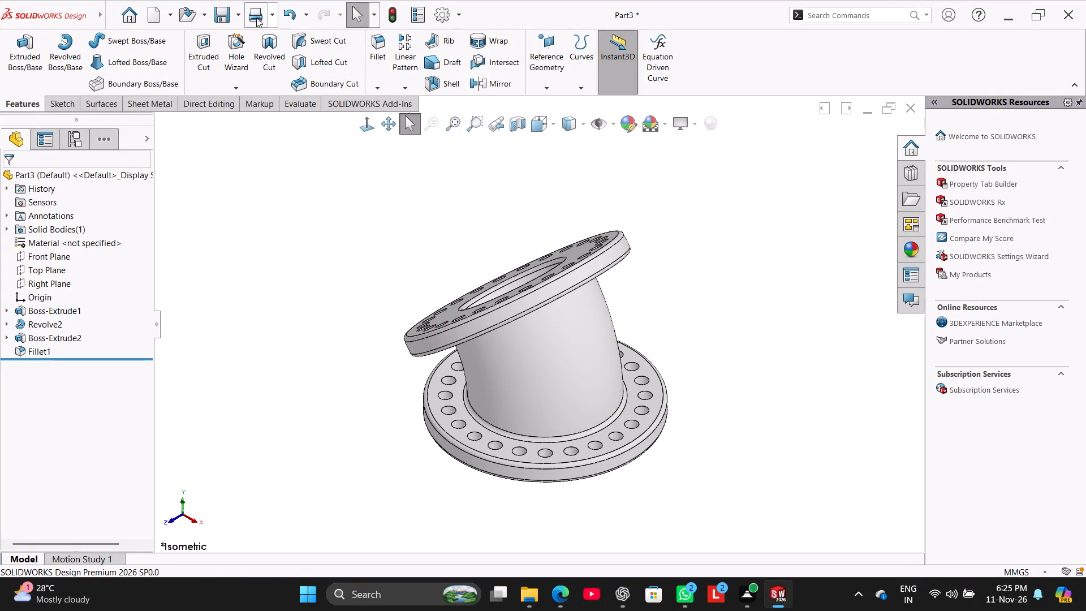
Save the part in the Tasks Done folder as a SOLIDWORKS part named "Angled pipe bend with two bolt flanges".
click(238, 8)
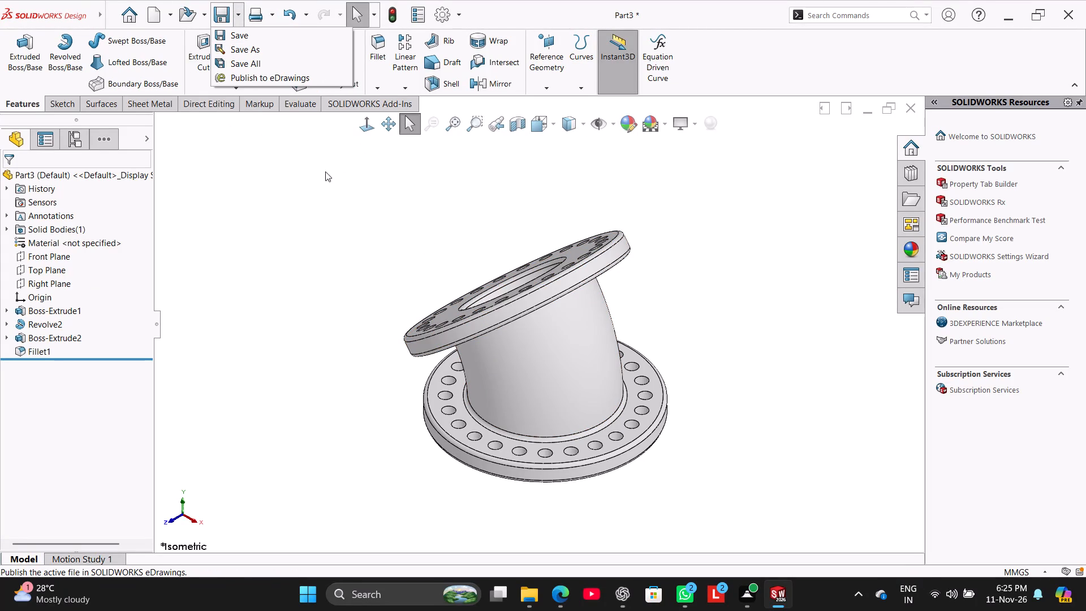
click(265, 48)
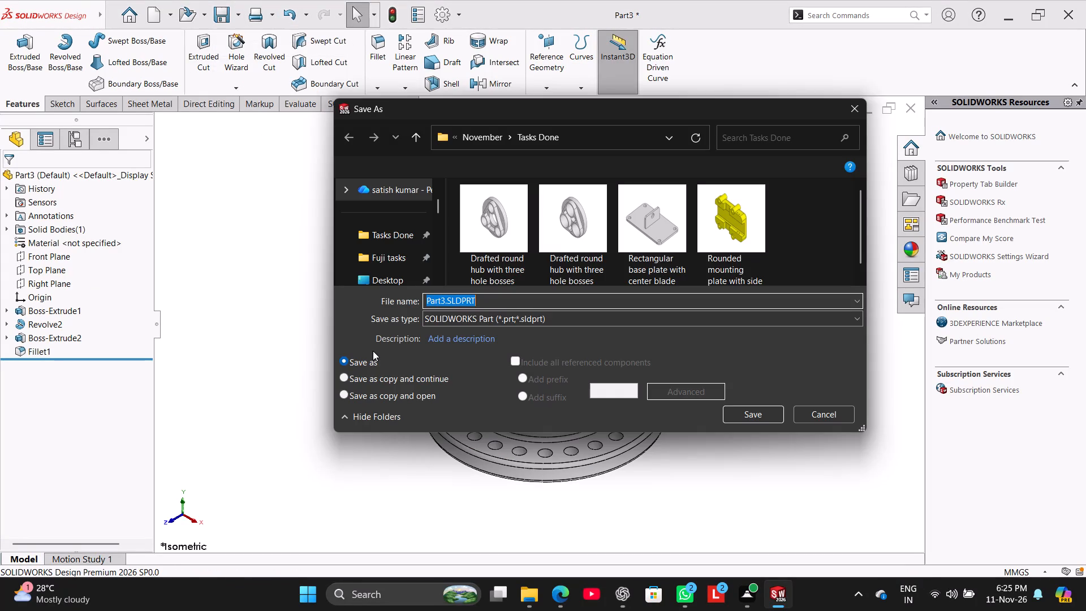
key(ctrl+v)
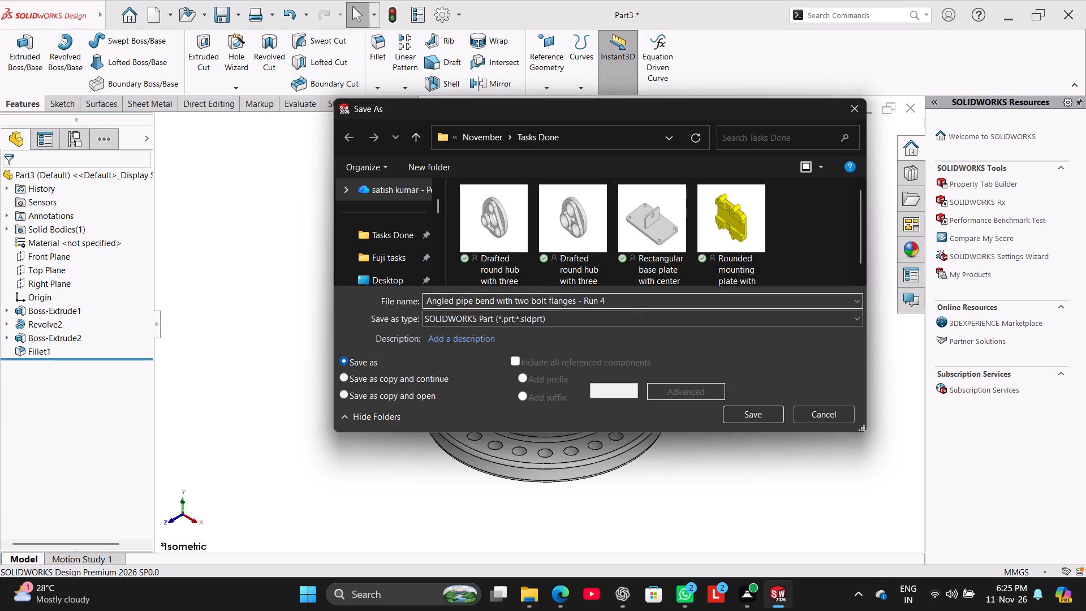
click(634, 302)
key(BackSpace)
key(BackSpace)
key(BackSpace)
key(BackSpace)
key(BackSpace)
key(BackSpace)
key(BackSpace)
key(BackSpace)
key(Return)
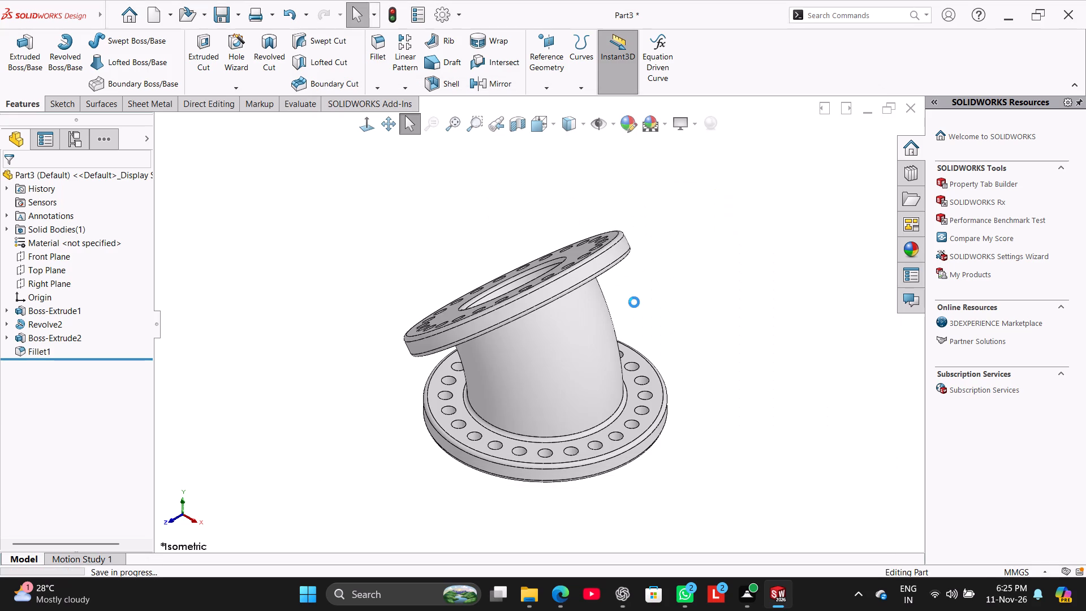
Save a PDF version of the part as "Angled pipe bend with two bolt flanges.pdf" in the Tasks Done folder.
click(235, 11)
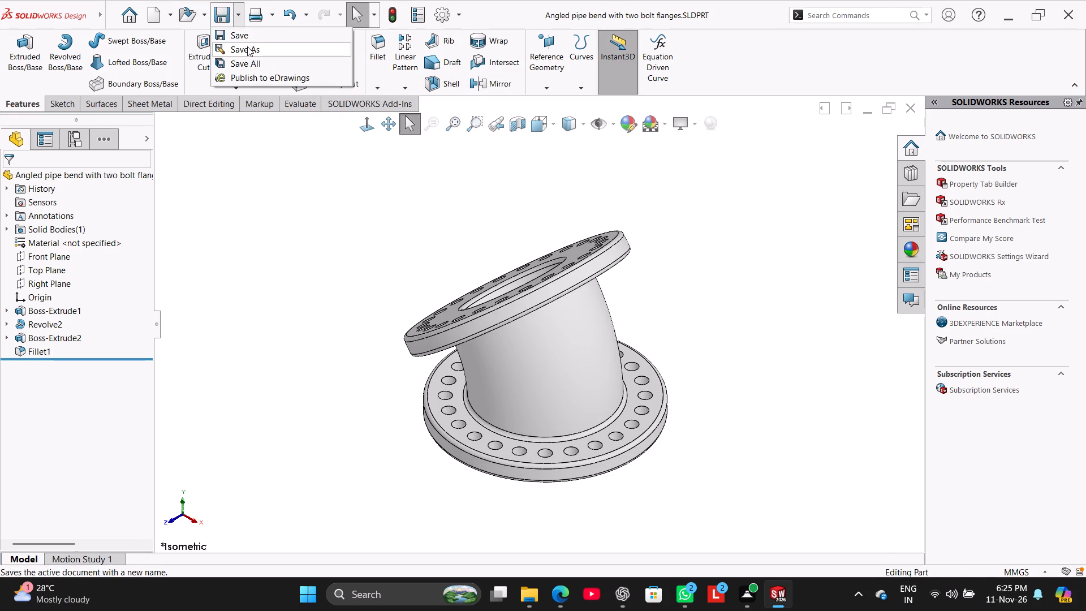
click(247, 46)
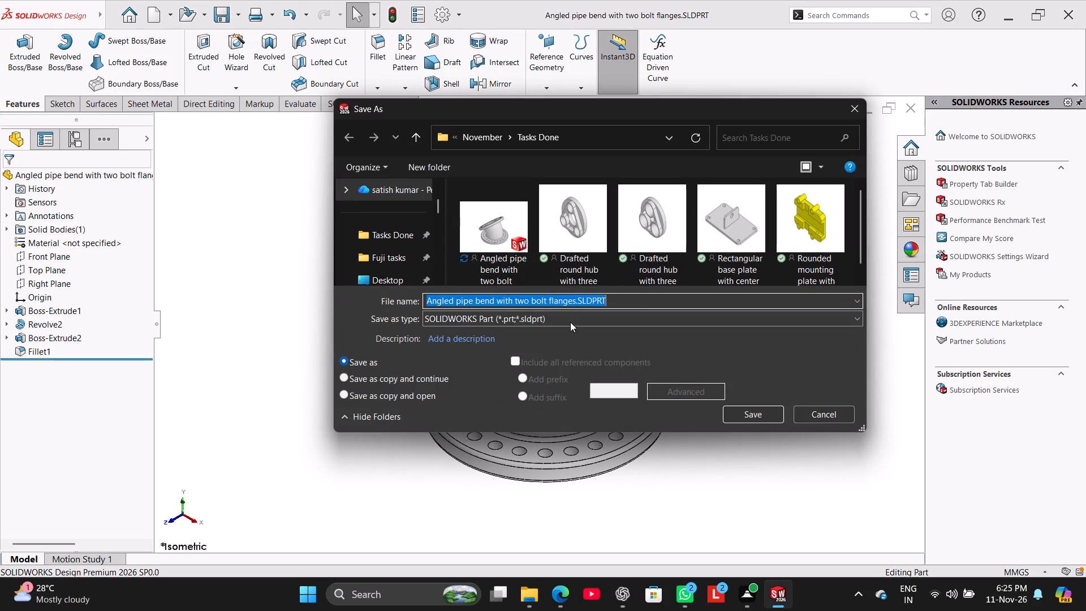
click(570, 322)
click(574, 110)
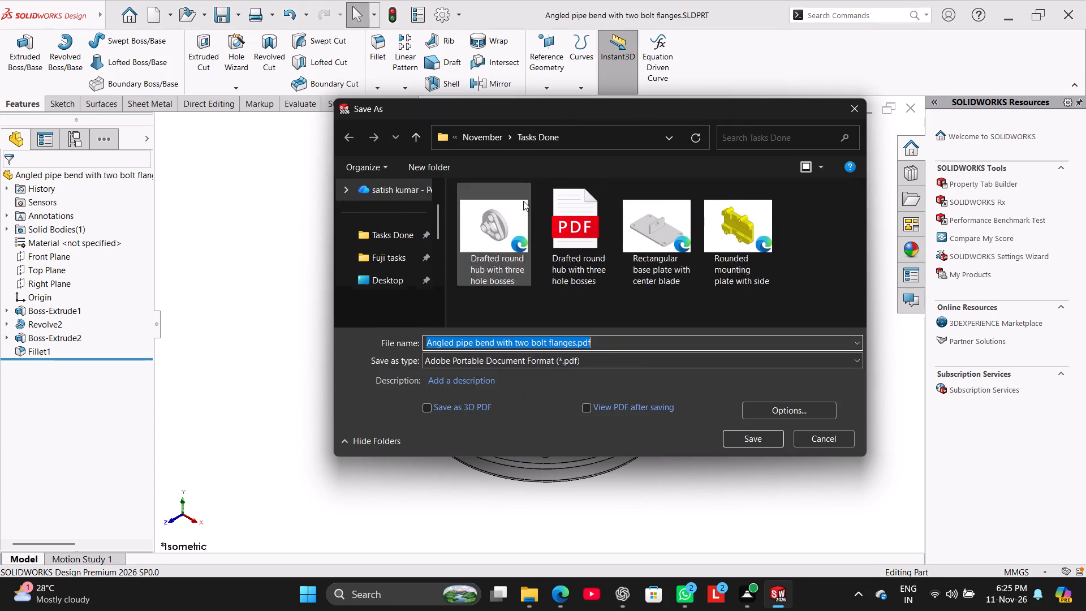
click(751, 444)
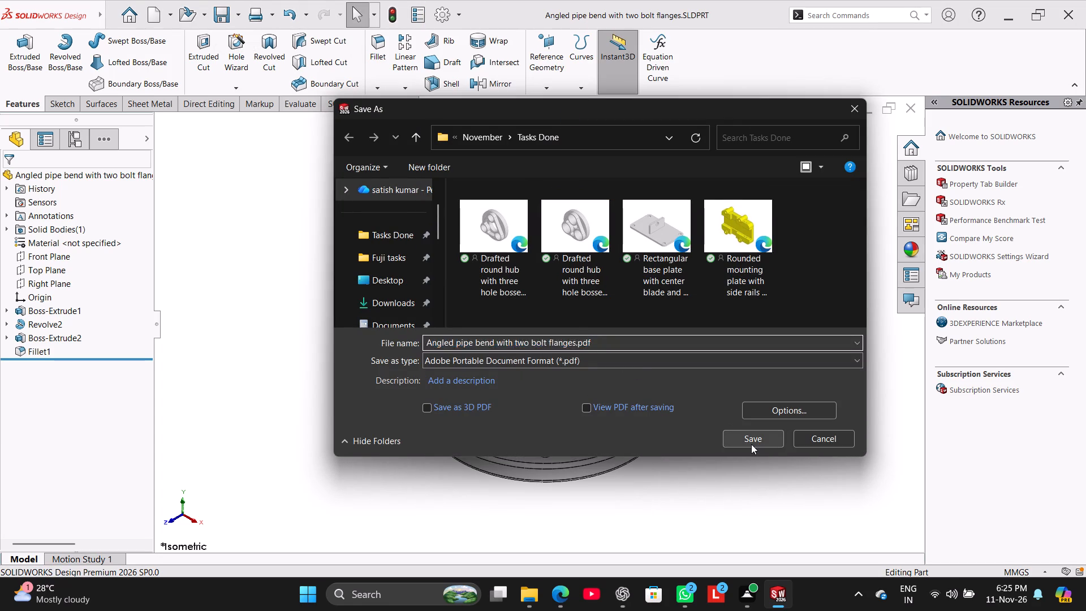